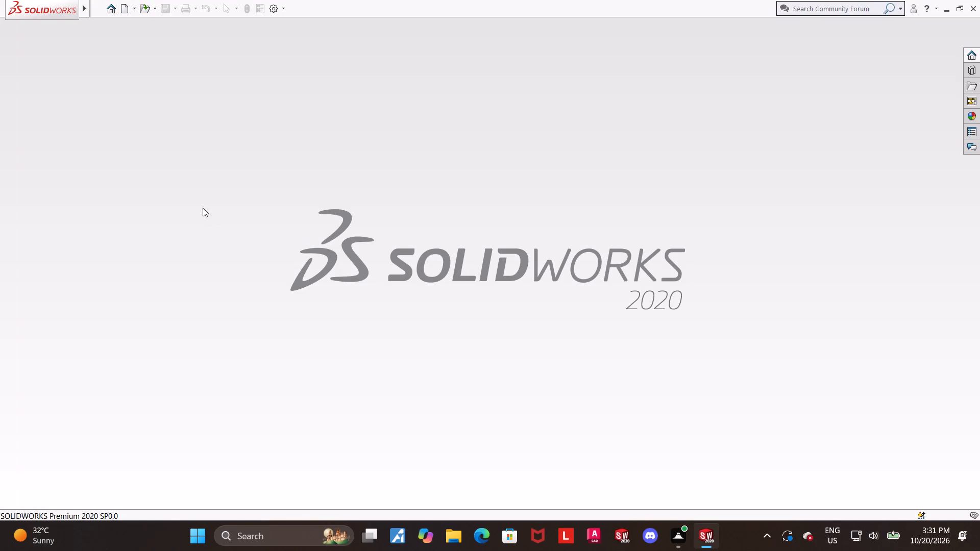
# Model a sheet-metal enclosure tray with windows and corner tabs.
# Create a new part document.
pyautogui.click(126, 8)
pyautogui.doubleClick(227, 260)
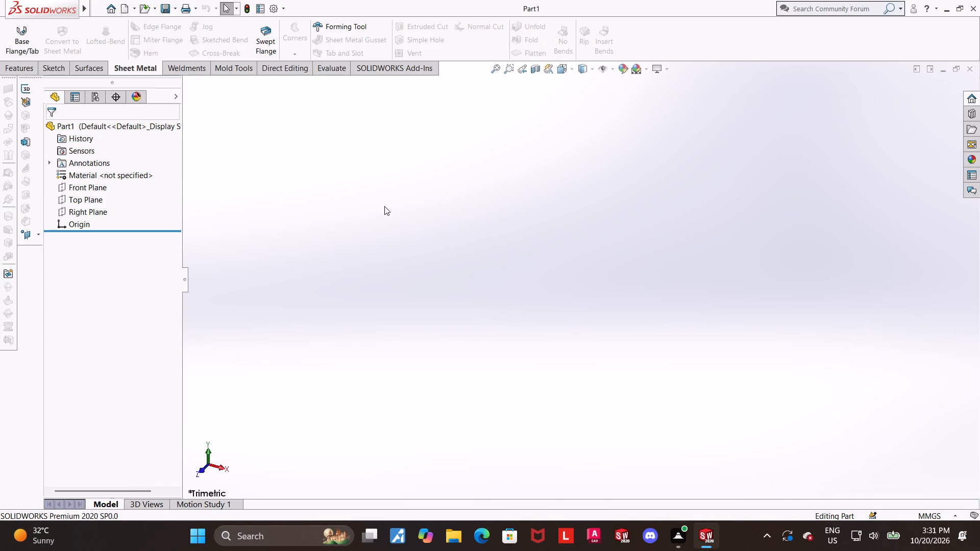
# Sketch a center rectangle on the Top Plane, centred on the origin.
pyautogui.click(94, 194)
pyautogui.click(99, 177)
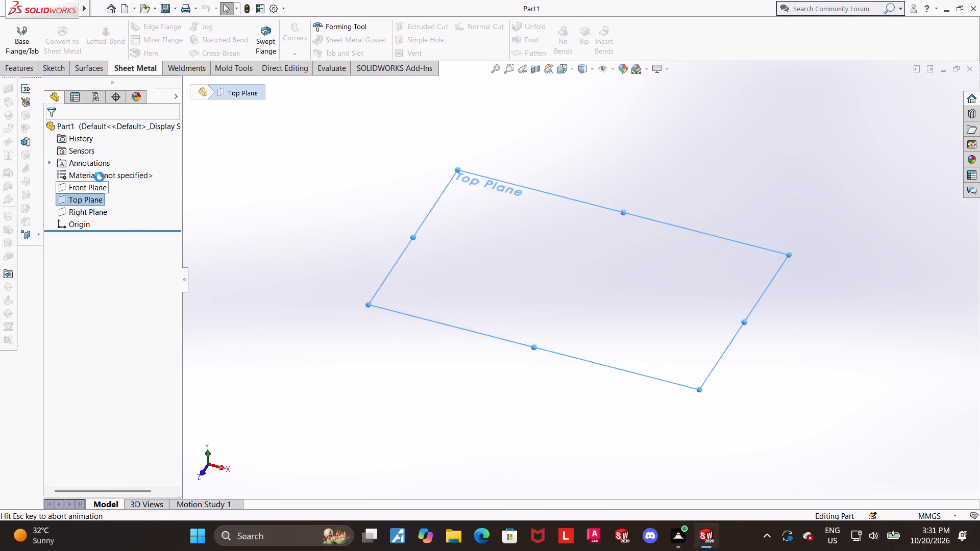
pyautogui.click(93, 42)
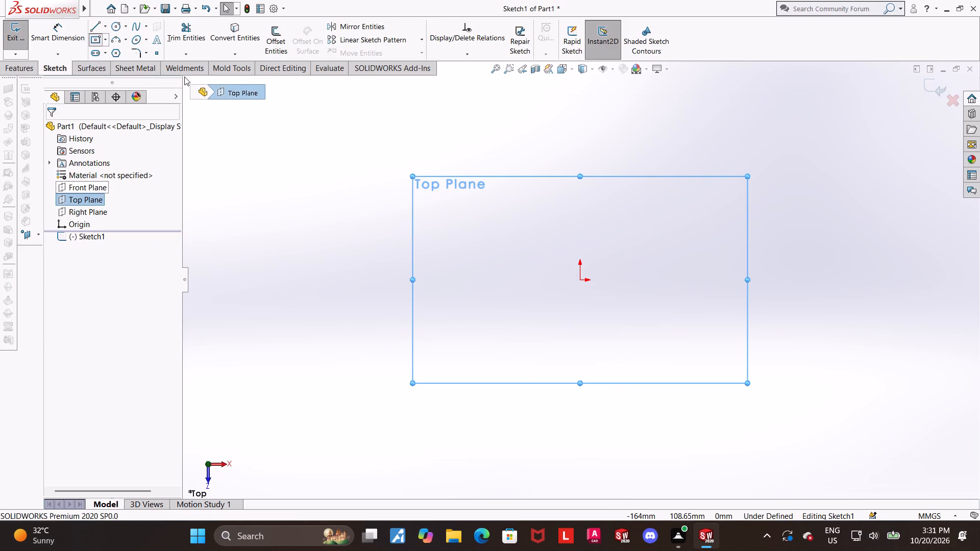
pyautogui.click(580, 281)
pyautogui.click(765, 190)
pyautogui.press('Escape')
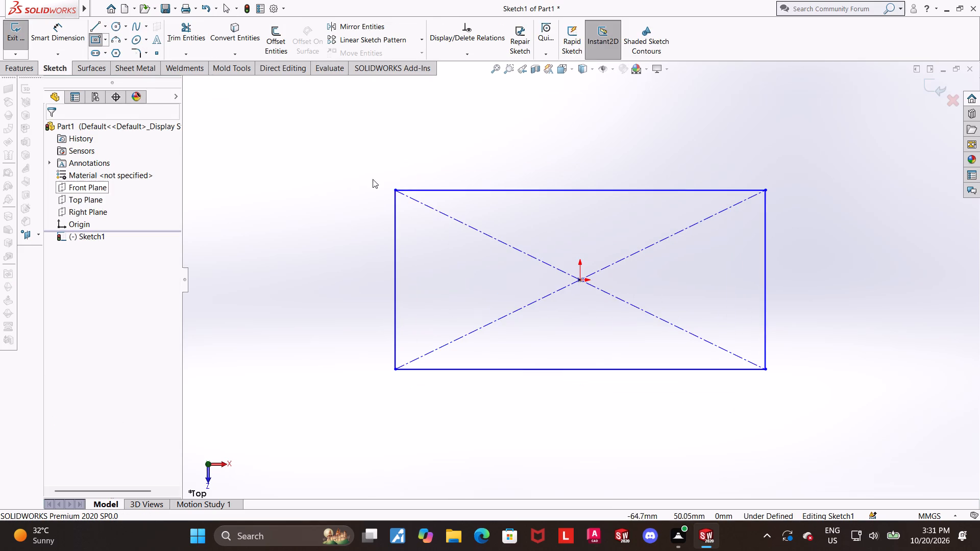
# Dimension the rectangle 120 mm wide and 100 mm high, and exit the sketch.
pyautogui.click(60, 37)
pyautogui.click(502, 191)
pyautogui.click(495, 154)
pyautogui.write('120')
pyautogui.press('Return')
pyautogui.press('Escape')
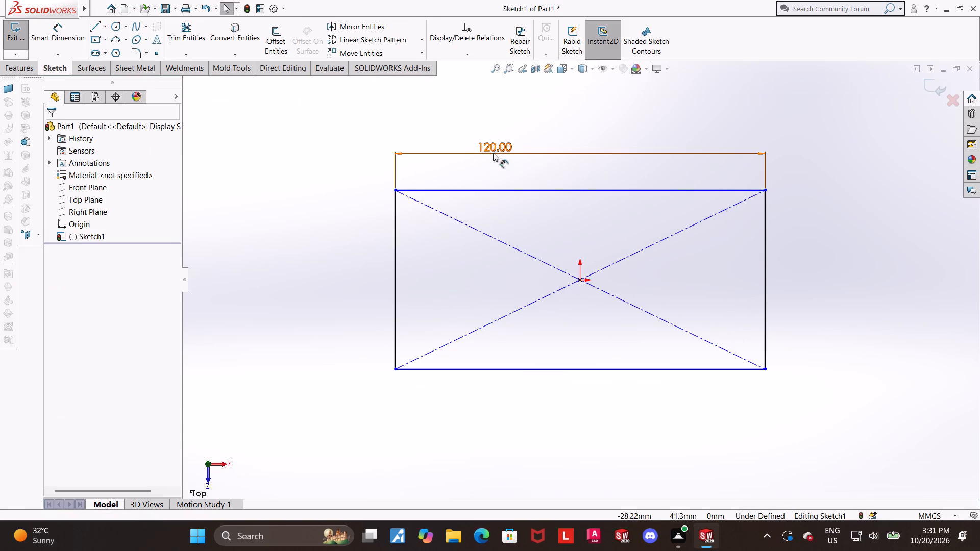
pyautogui.click(79, 28)
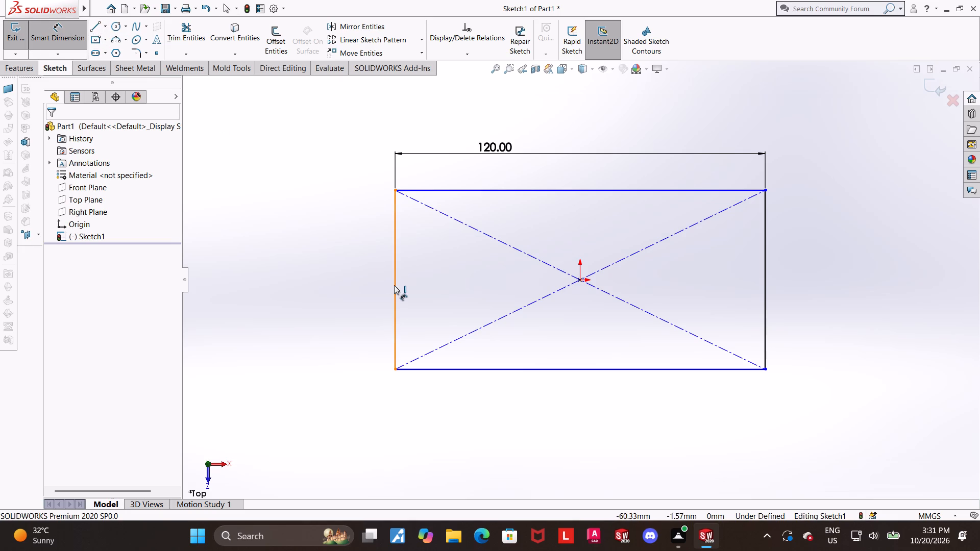
pyautogui.click(394, 285)
pyautogui.click(364, 288)
pyautogui.write('100')
pyautogui.press('Return')
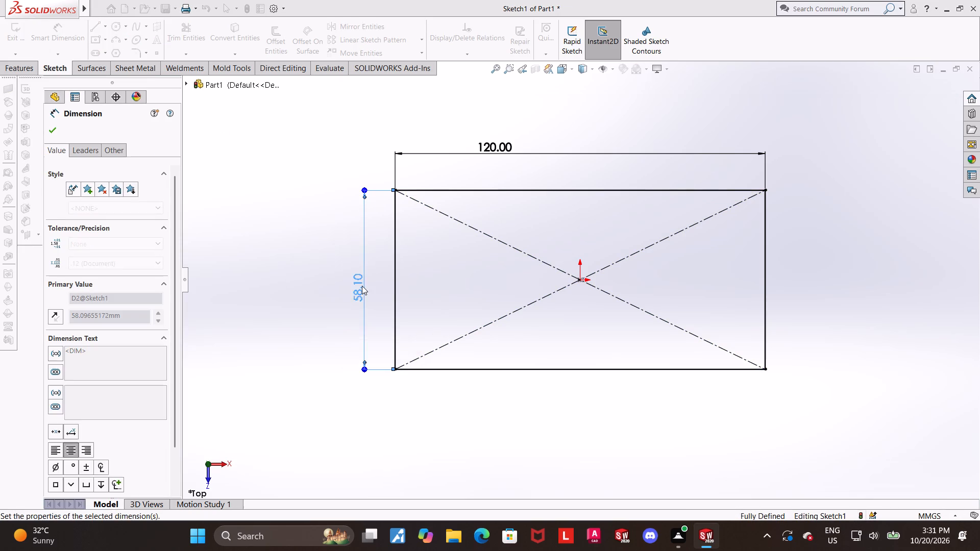
pyautogui.press('Escape')
pyautogui.scroll(2, 430, 302)
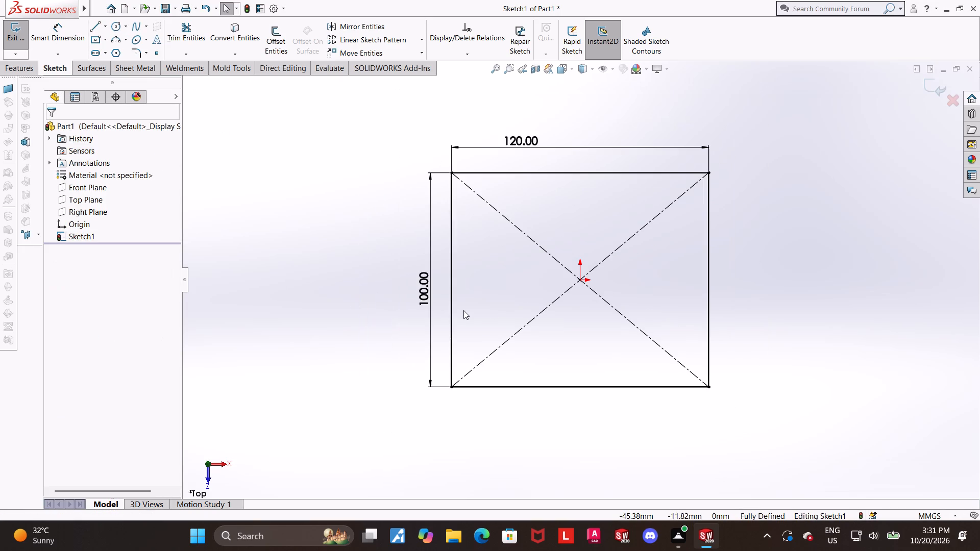
pyautogui.click(936, 90)
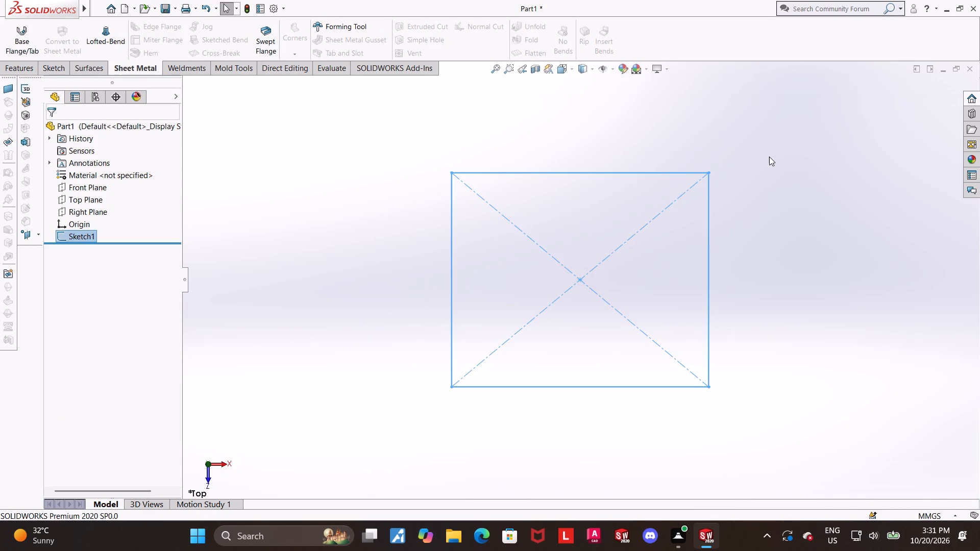
# Set up a Base Flange from the rectangle sketch with a sheet thickness of 2 mm.
pyautogui.scroll(1, 710, 192)
pyautogui.moveTo(732, 309); pyautogui.dragTo(723, 235, button='middle')
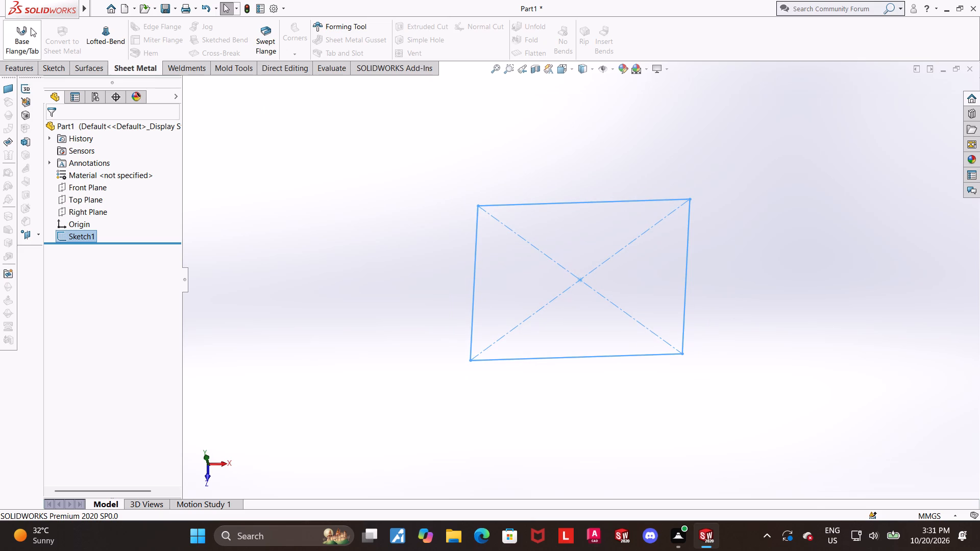
pyautogui.click(31, 28)
pyautogui.moveTo(120, 242); pyautogui.dragTo(19, 231)
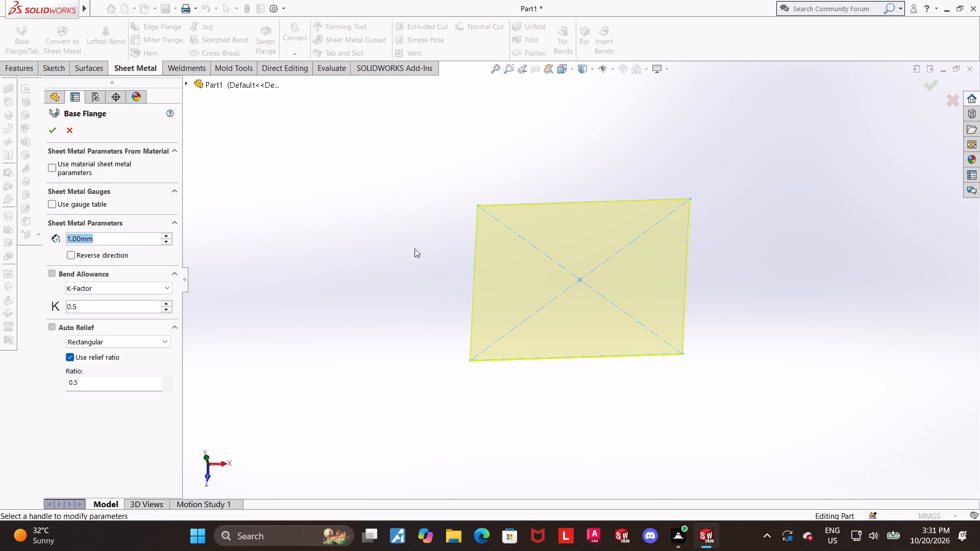
pyautogui.press('2')
pyautogui.press('Return')
# Reverse the base flange's thickness direction to the upper side of the sketch plane and create the flange.
pyautogui.moveTo(567, 314); pyautogui.dragTo(514, 264, button='middle')
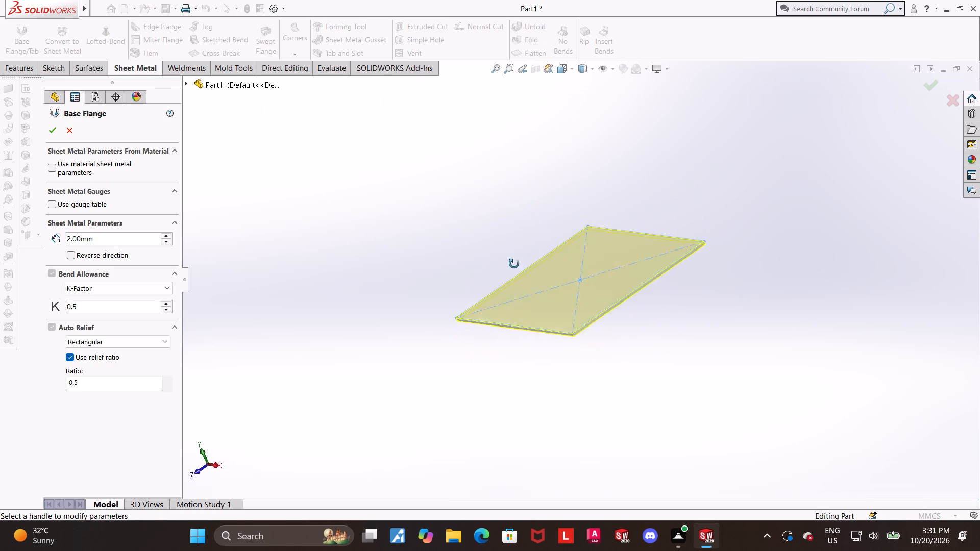
pyautogui.moveTo(514, 264); pyautogui.dragTo(618, 270, button='middle')
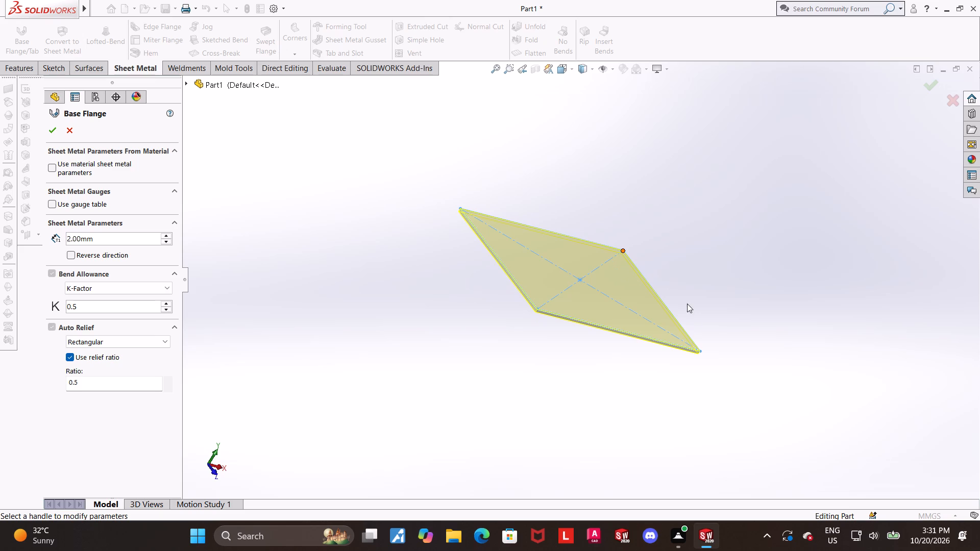
pyautogui.scroll(-4, 715, 303)
pyautogui.moveTo(609, 310); pyautogui.dragTo(553, 220, button='middle')
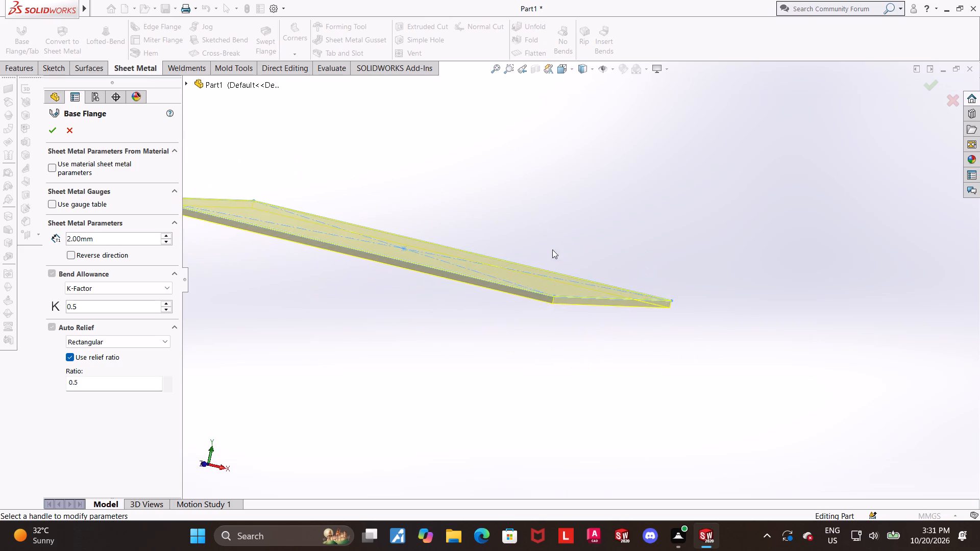
pyautogui.scroll(-5, 549, 279)
pyautogui.moveTo(534, 323); pyautogui.dragTo(526, 348, button='middle')
pyautogui.scroll(3, 523, 375)
pyautogui.scroll(-5, 453, 362)
pyautogui.moveTo(550, 357); pyautogui.dragTo(541, 334, button='middle')
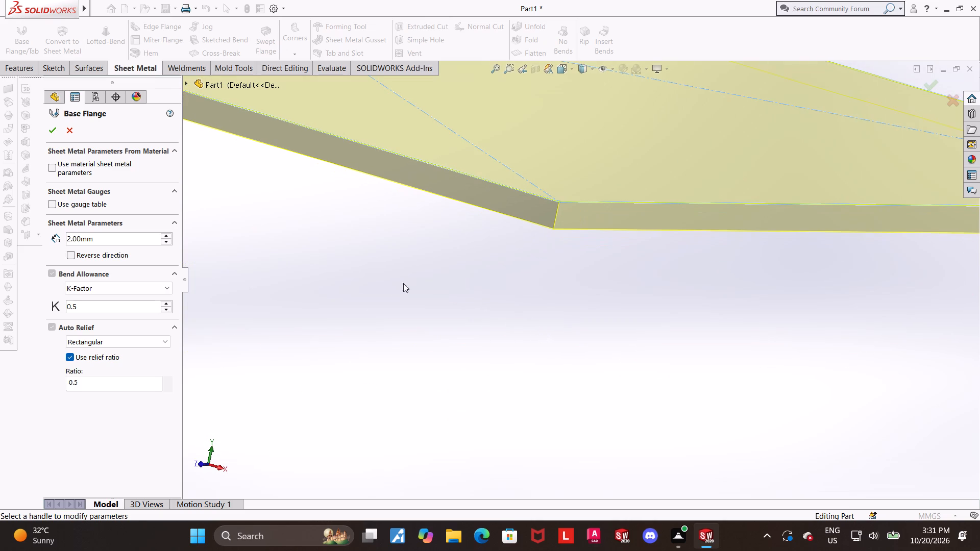
pyautogui.click(69, 254)
pyautogui.scroll(2, 561, 247)
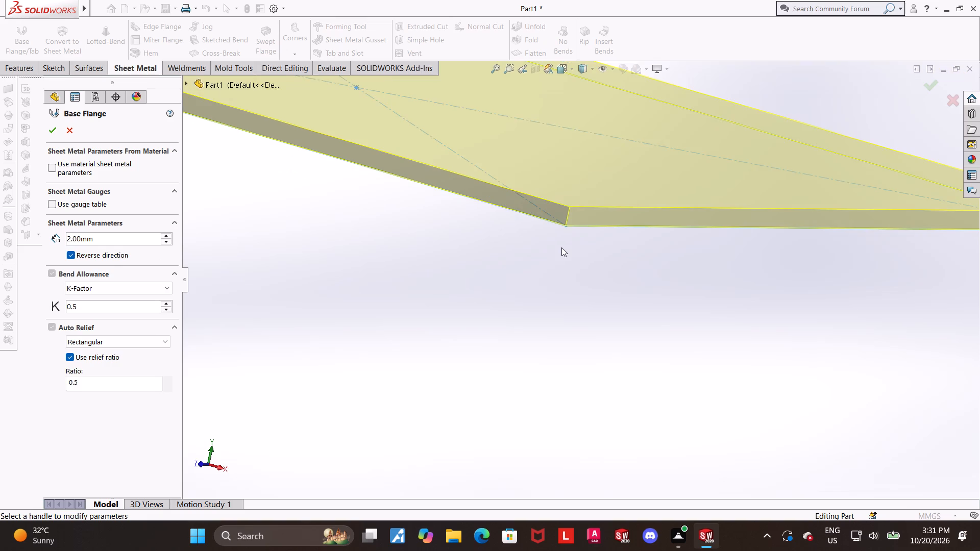
pyautogui.moveTo(567, 247); pyautogui.dragTo(621, 264, button='middle')
pyautogui.scroll(3, 620, 263)
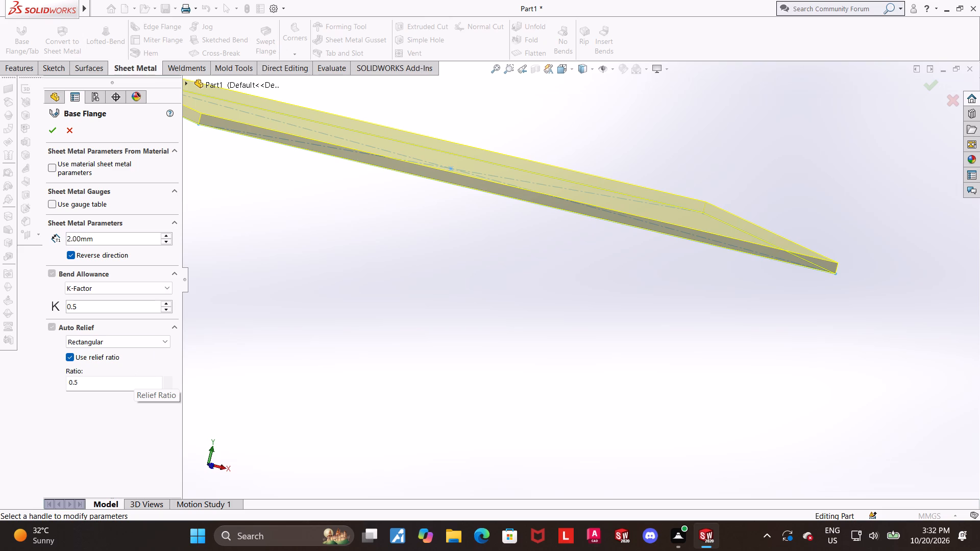
pyautogui.scroll(2, 293, 317)
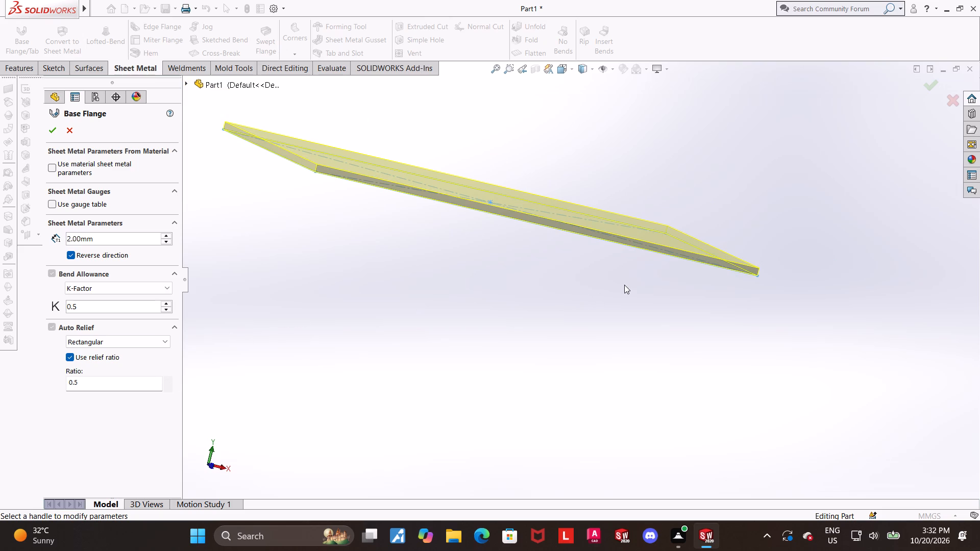
pyautogui.moveTo(624, 283); pyautogui.dragTo(599, 289, button='middle')
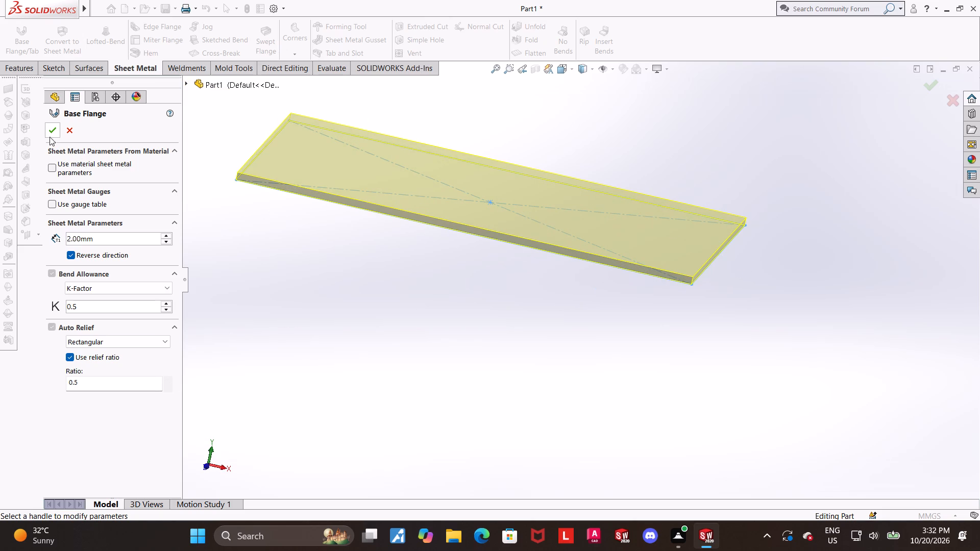
pyautogui.click(49, 136)
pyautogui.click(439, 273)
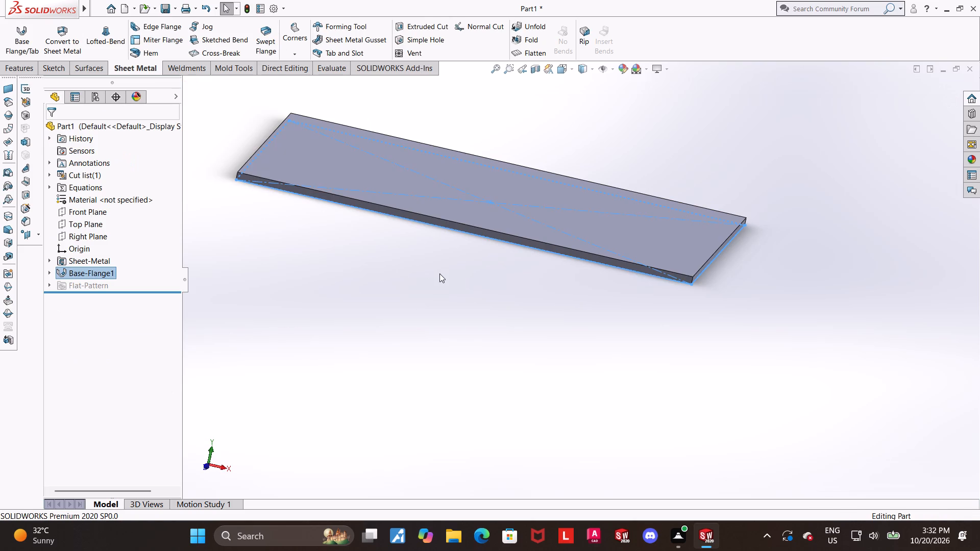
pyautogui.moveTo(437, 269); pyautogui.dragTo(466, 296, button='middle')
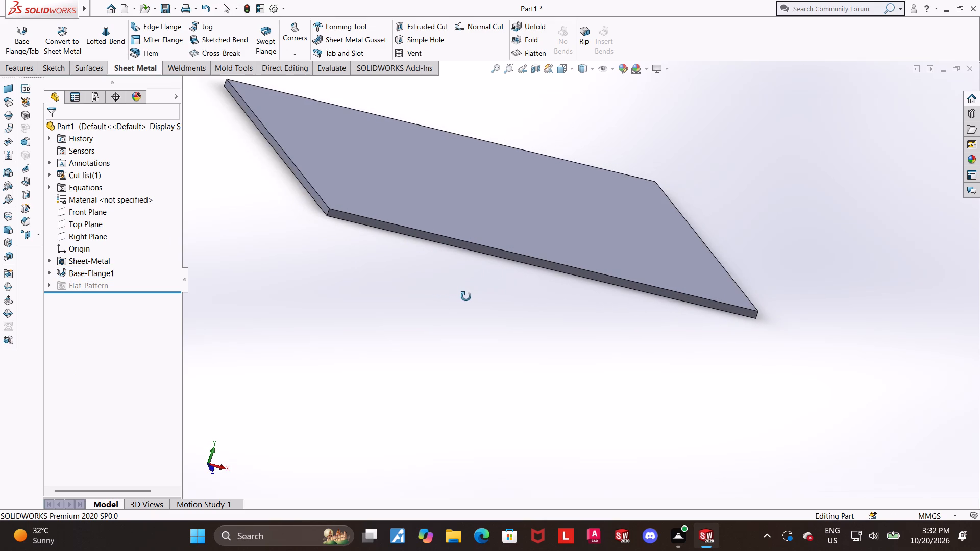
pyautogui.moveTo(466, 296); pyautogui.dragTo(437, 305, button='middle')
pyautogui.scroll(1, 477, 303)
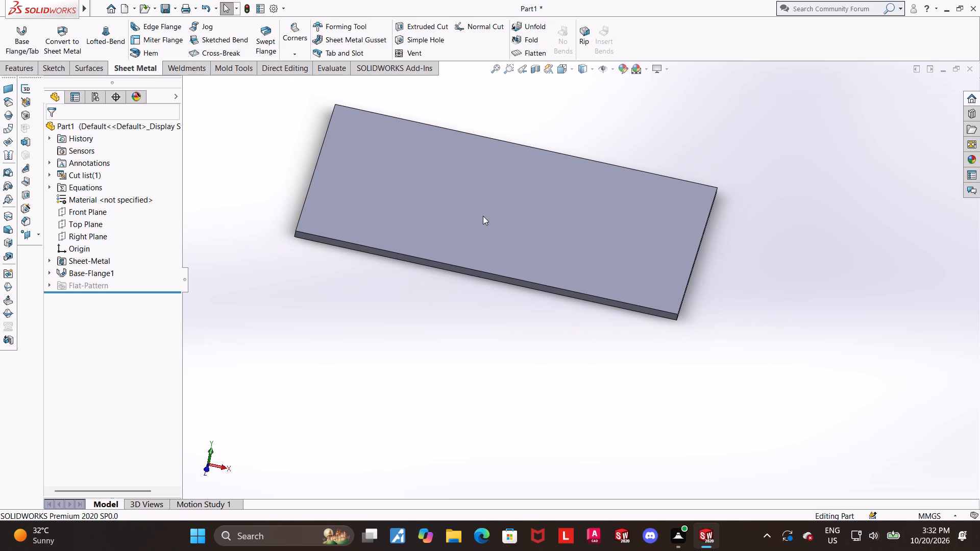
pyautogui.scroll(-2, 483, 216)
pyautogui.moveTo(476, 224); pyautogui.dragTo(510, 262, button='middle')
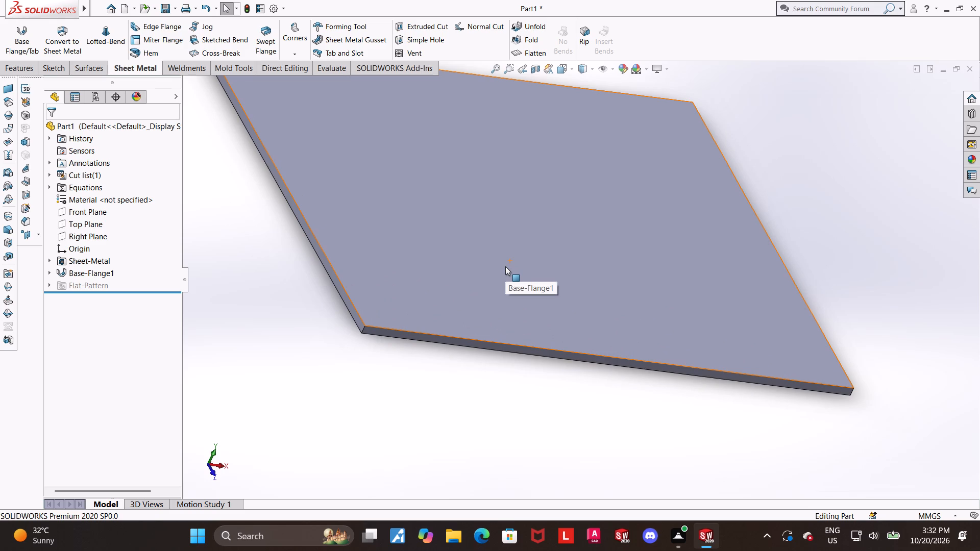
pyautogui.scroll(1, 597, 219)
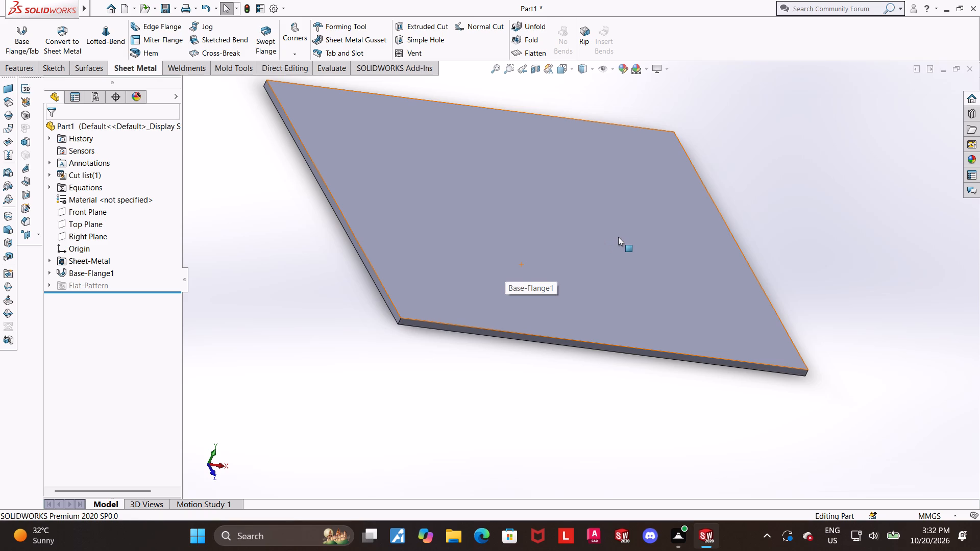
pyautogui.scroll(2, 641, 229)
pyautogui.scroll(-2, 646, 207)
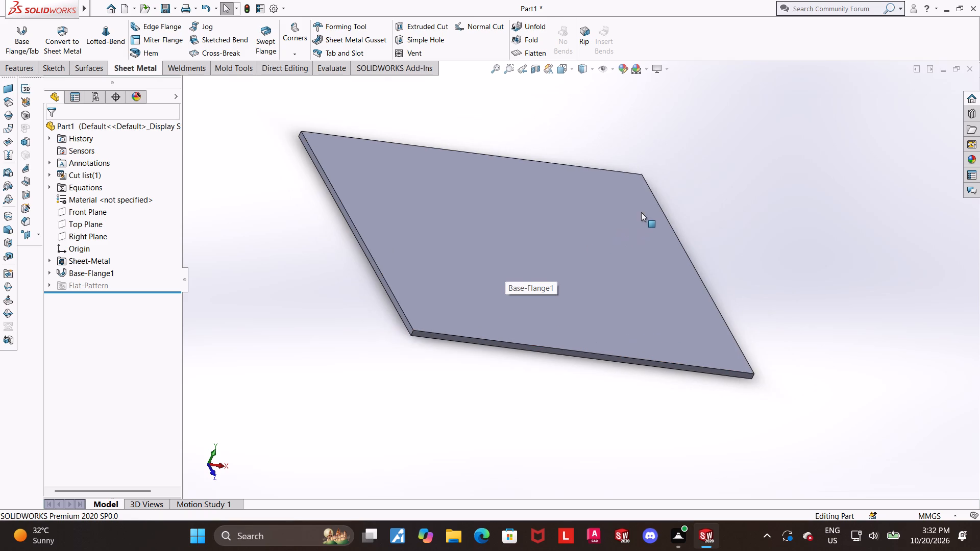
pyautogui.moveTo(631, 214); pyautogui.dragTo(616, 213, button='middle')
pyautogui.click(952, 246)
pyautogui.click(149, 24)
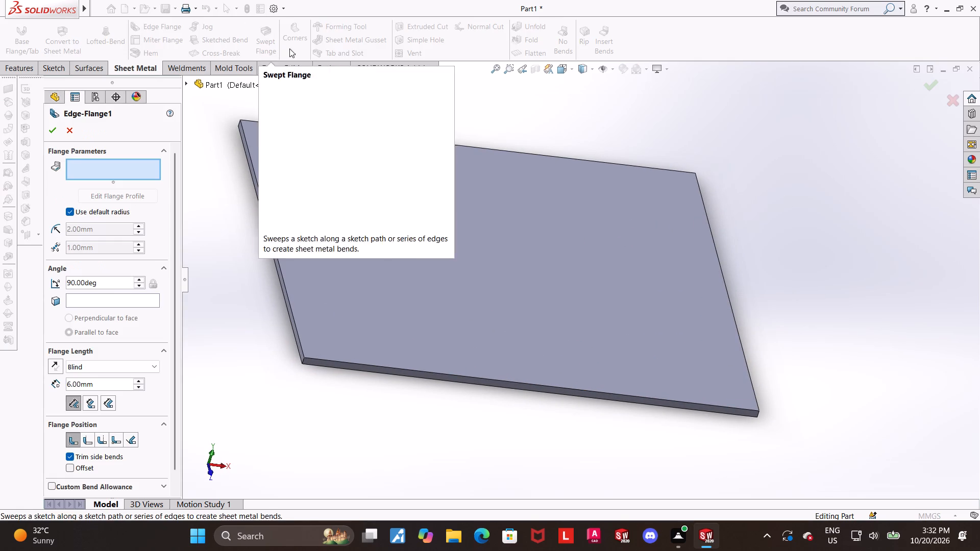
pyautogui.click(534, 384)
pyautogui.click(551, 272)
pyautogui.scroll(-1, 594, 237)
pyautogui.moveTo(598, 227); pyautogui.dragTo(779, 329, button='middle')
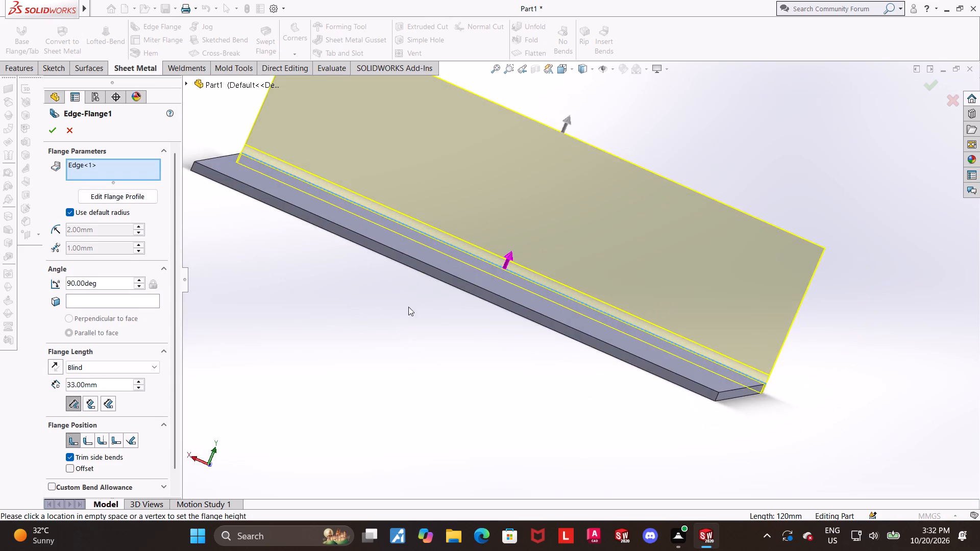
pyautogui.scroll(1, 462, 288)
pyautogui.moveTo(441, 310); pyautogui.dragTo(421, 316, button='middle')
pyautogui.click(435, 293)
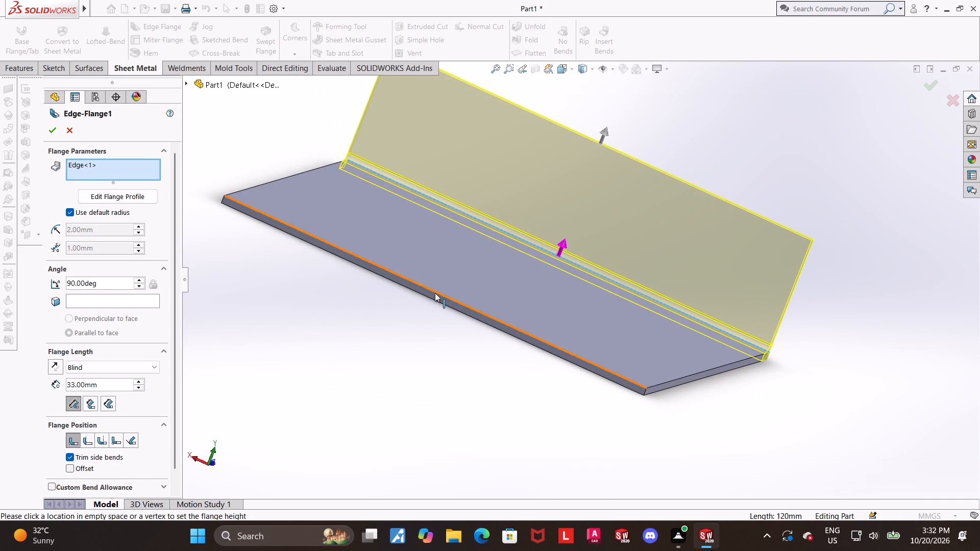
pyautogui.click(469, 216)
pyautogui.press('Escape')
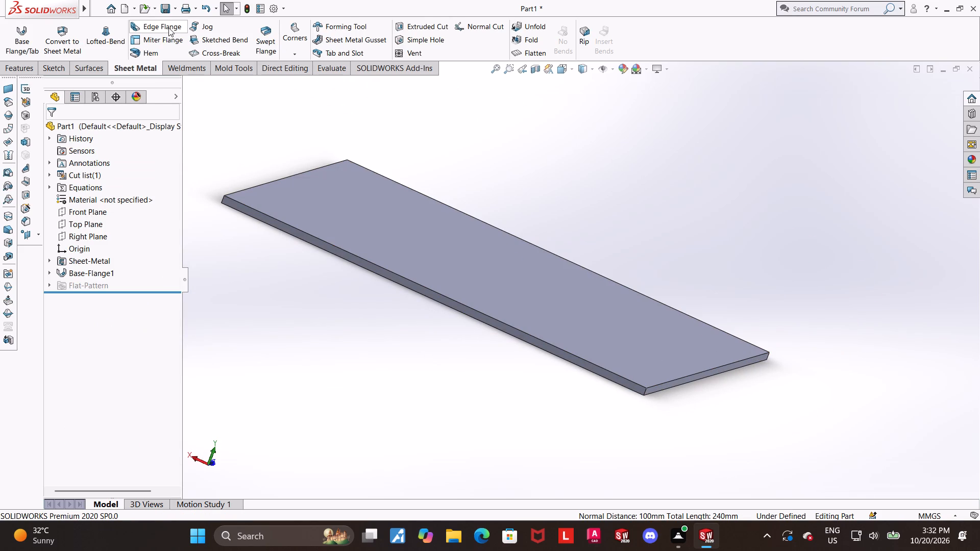
# Set up upward 90° edge flanges on the two opposite 120 mm edges of the base flange with a 40 mm length.
pyautogui.click(170, 28)
pyautogui.moveTo(462, 304); pyautogui.dragTo(465, 297)
pyautogui.click(482, 242)
pyautogui.moveTo(698, 232); pyautogui.dragTo(608, 207, button='middle')
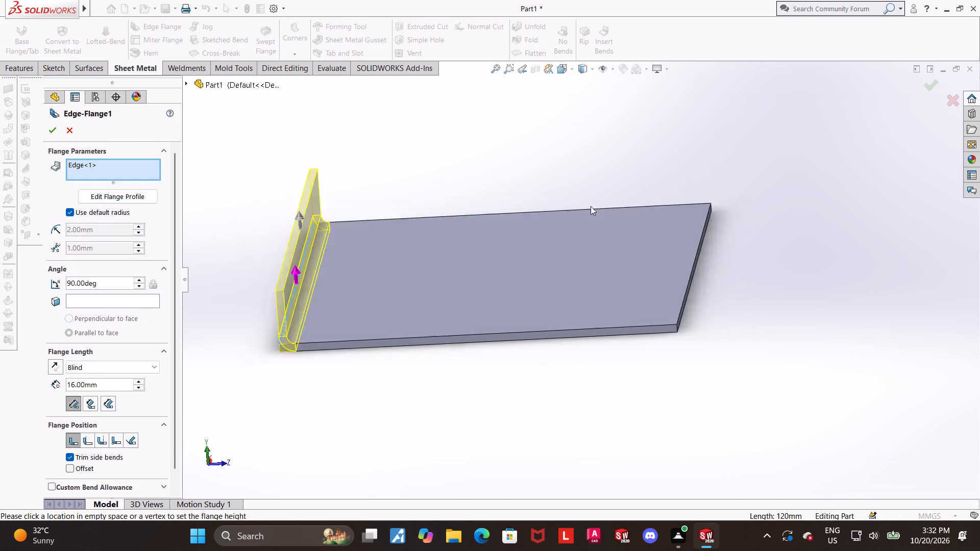
pyautogui.click(690, 282)
pyautogui.click(676, 213)
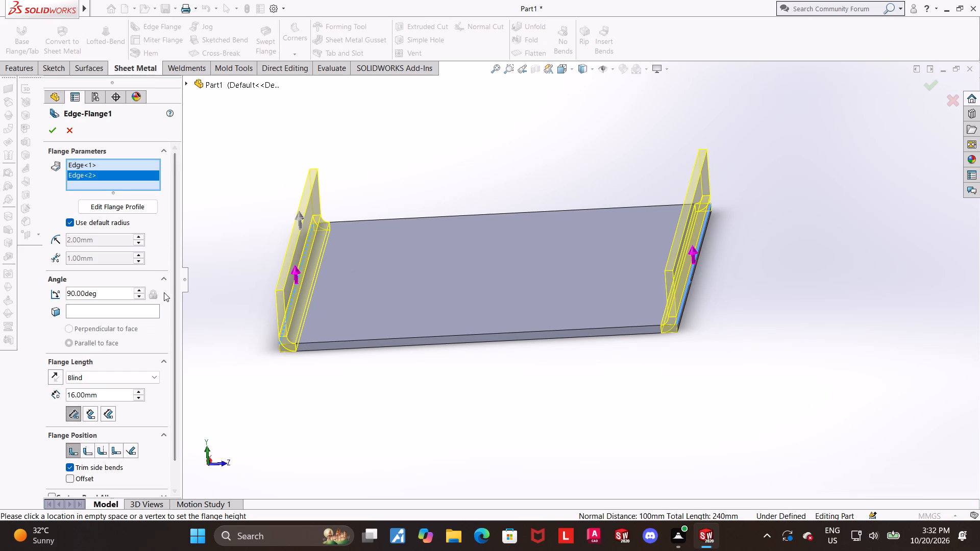
pyautogui.moveTo(175, 292); pyautogui.dragTo(177, 331)
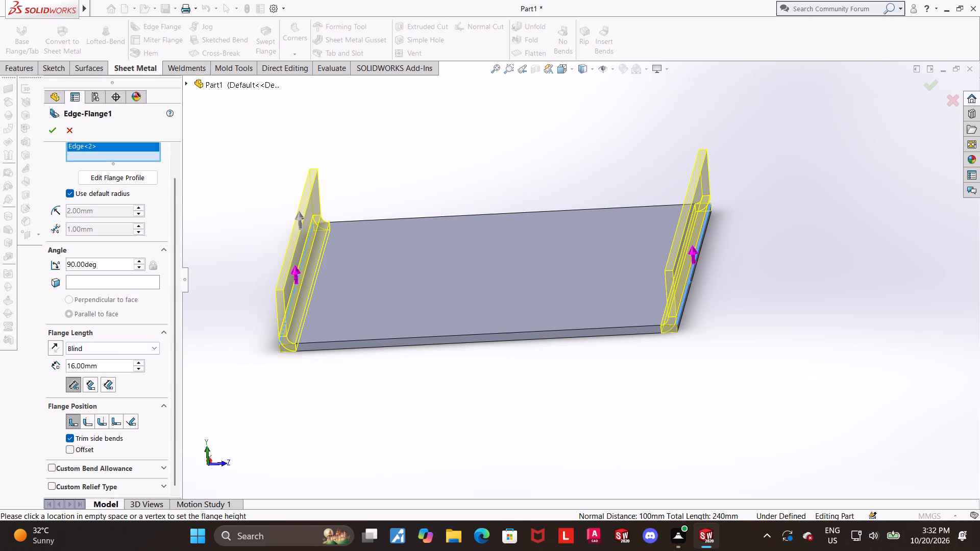
pyautogui.moveTo(115, 364); pyautogui.dragTo(0, 363)
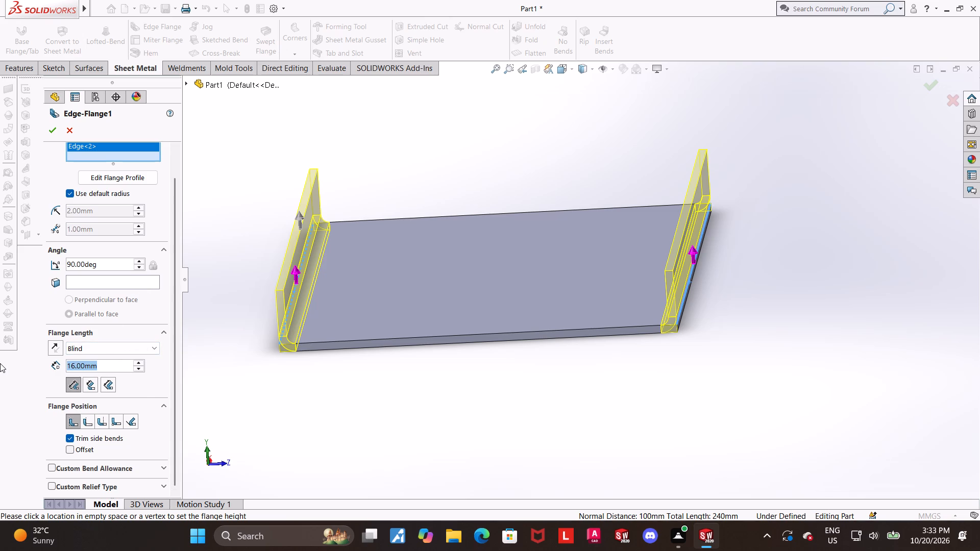
pyautogui.write('40')
pyautogui.press('Return')
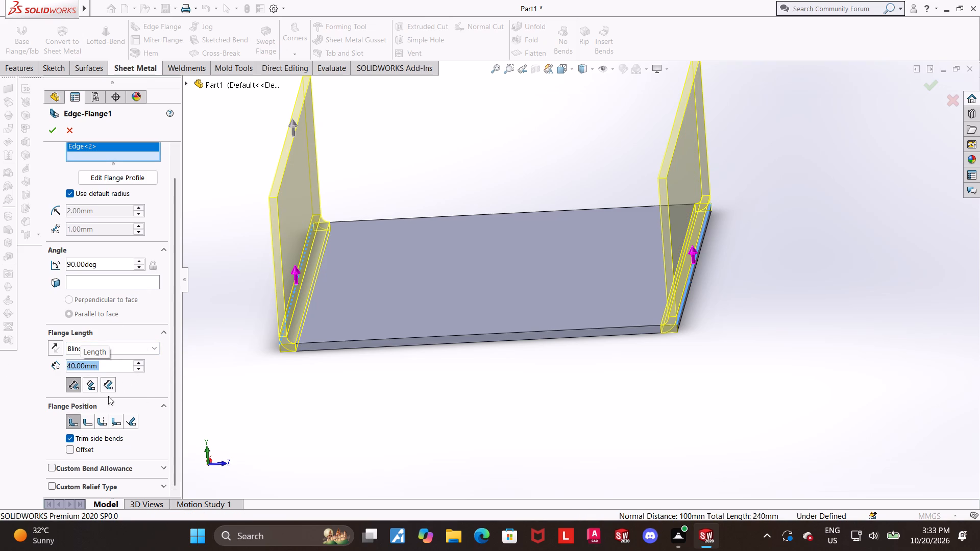
# Examine the previewed edge flanges and their bends at the base from several angles and close up.
pyautogui.scroll(1, 282, 369)
pyautogui.scroll(-2, 496, 333)
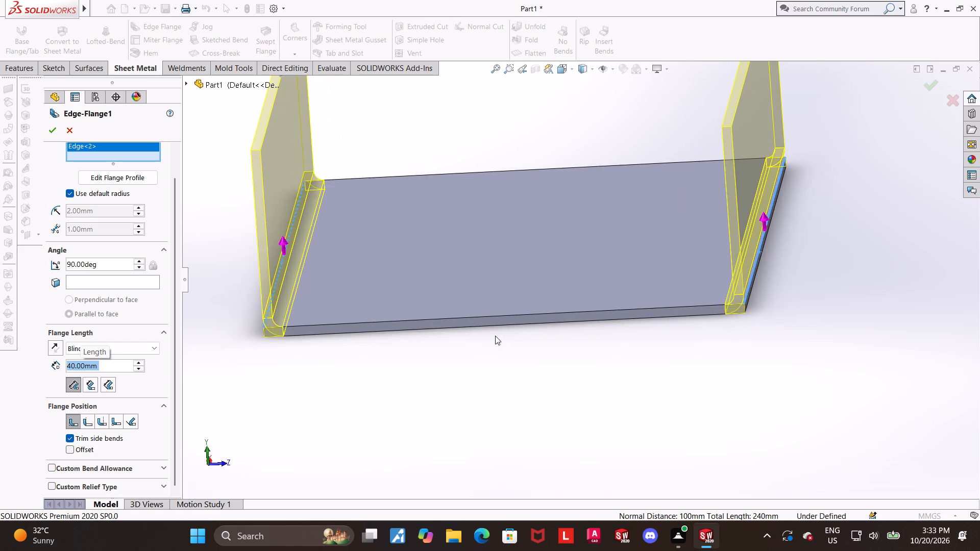
pyautogui.moveTo(497, 335); pyautogui.dragTo(502, 300, button='middle')
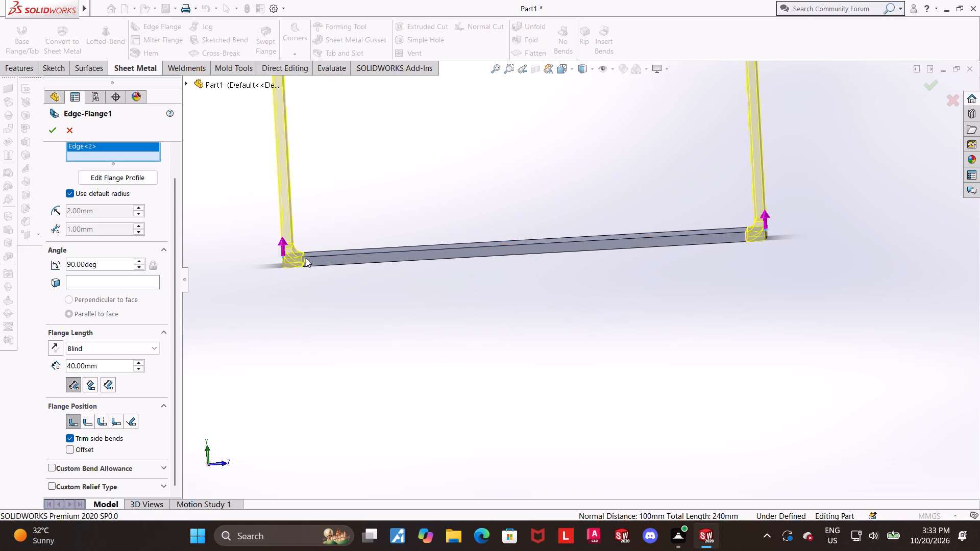
pyautogui.scroll(-3, 303, 254)
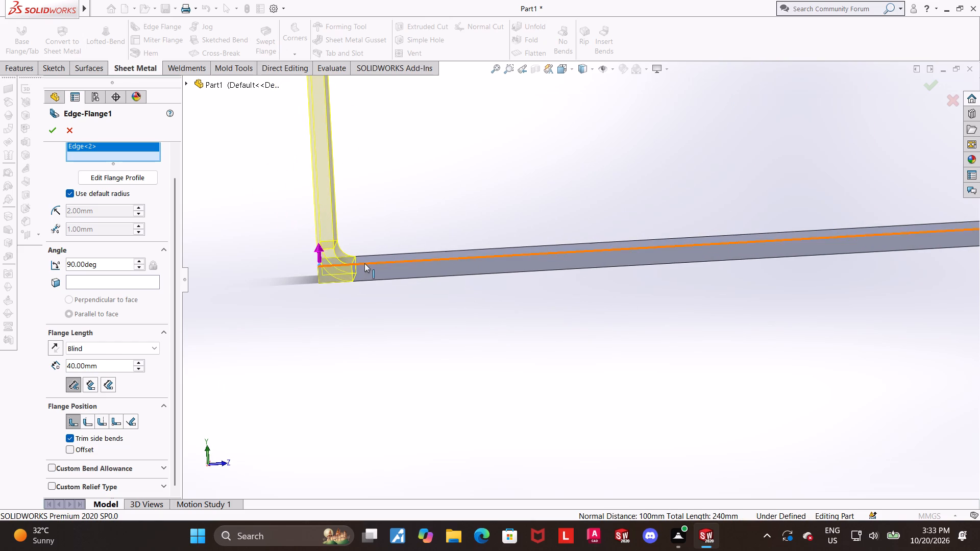
pyautogui.scroll(-1, 364, 263)
pyautogui.moveTo(378, 270); pyautogui.dragTo(385, 272, button='middle')
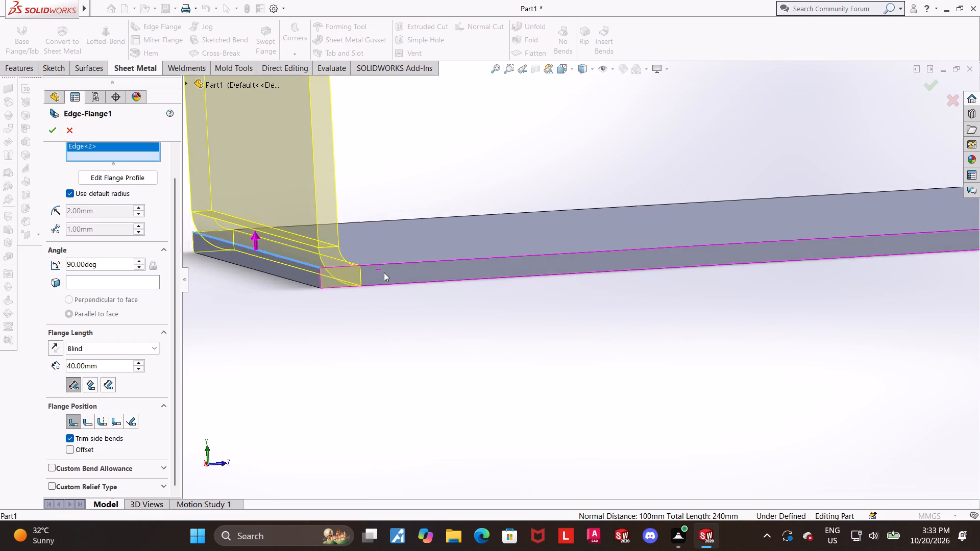
pyautogui.scroll(5, 384, 272)
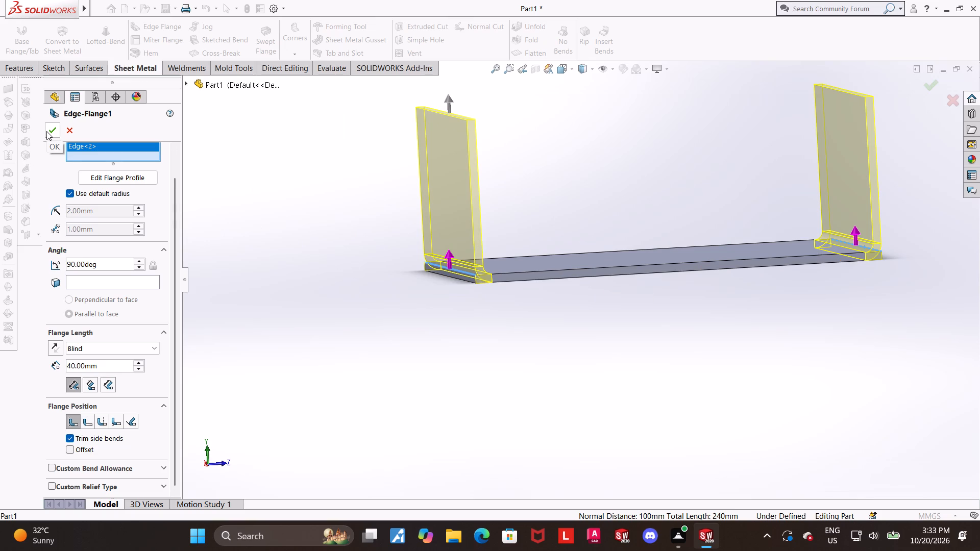
pyautogui.scroll(2, 366, 262)
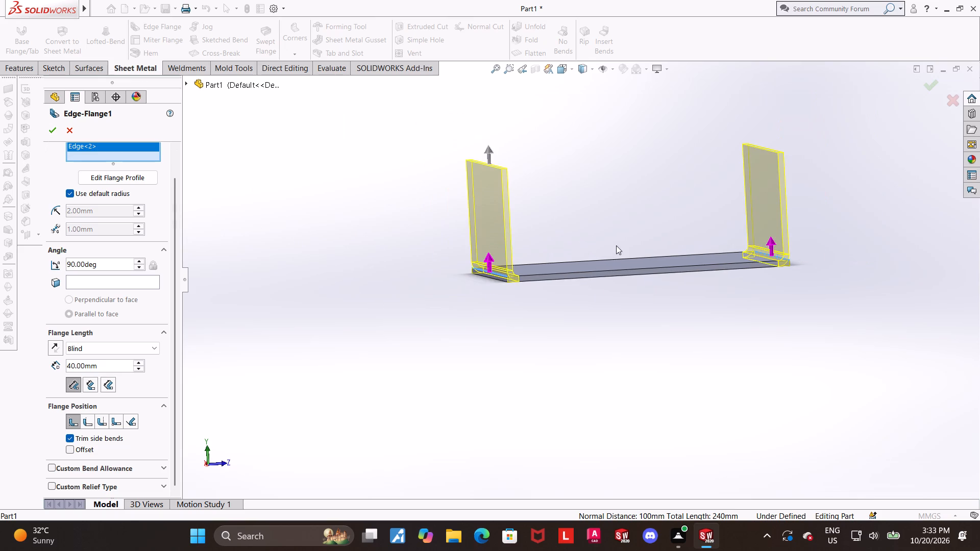
pyautogui.scroll(-1, 611, 245)
pyautogui.moveTo(545, 252); pyautogui.dragTo(558, 289, button='middle')
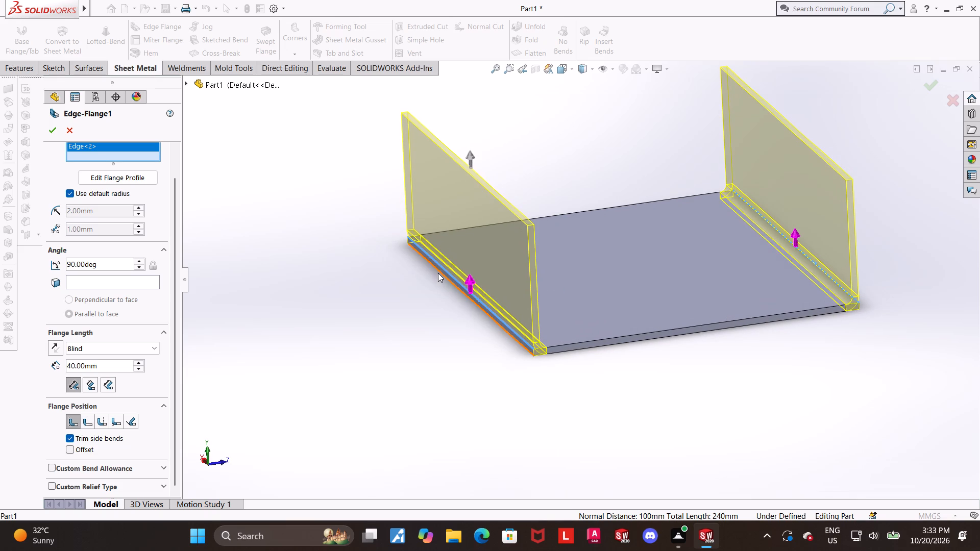
pyautogui.moveTo(453, 270); pyautogui.dragTo(496, 280, button='middle')
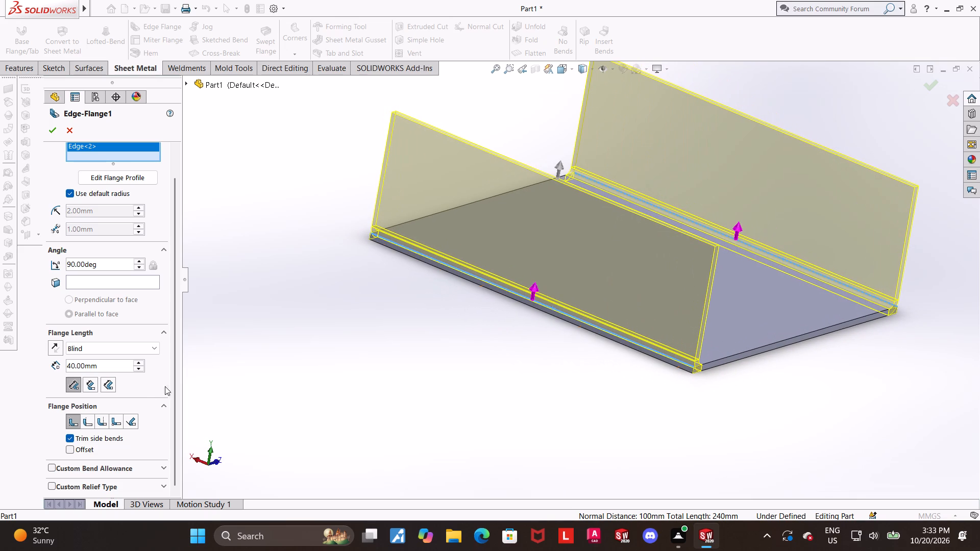
# Enable a custom relief type for the two long-side edge flanges and create them.
pyautogui.moveTo(178, 389); pyautogui.dragTo(177, 403)
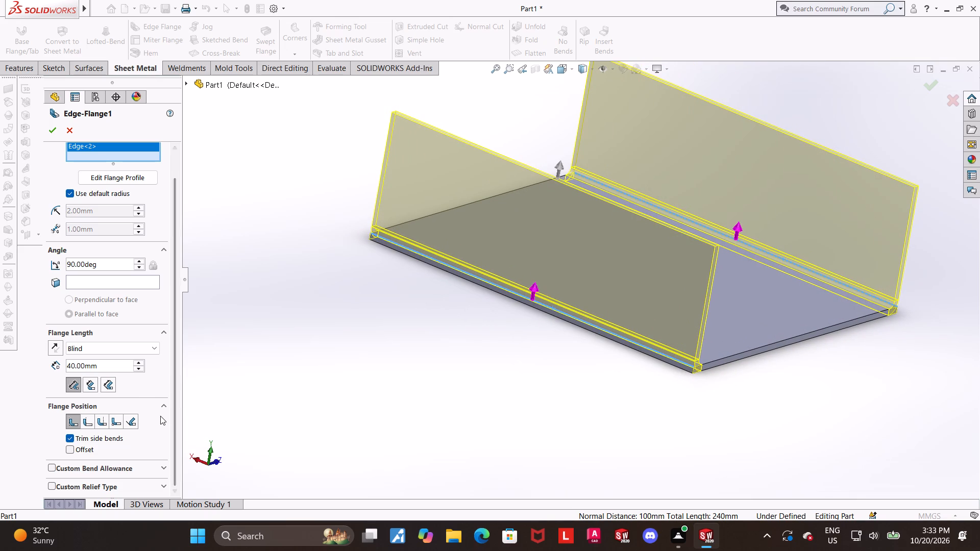
pyautogui.click(81, 487)
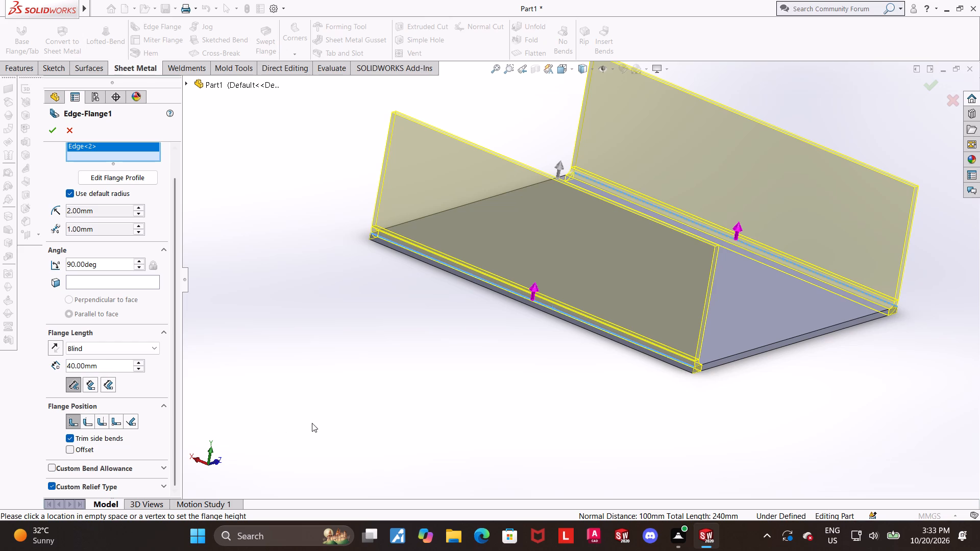
pyautogui.scroll(1, 601, 393)
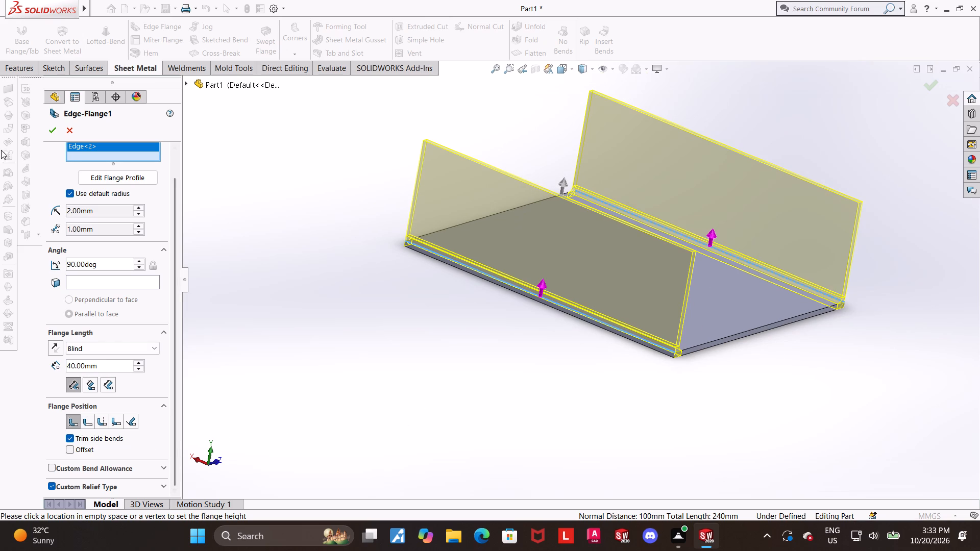
pyautogui.click(51, 127)
pyautogui.click(735, 368)
# Inspect the U-shaped part with its two side flanges from several directions.
pyautogui.moveTo(751, 364); pyautogui.dragTo(732, 355, button='middle')
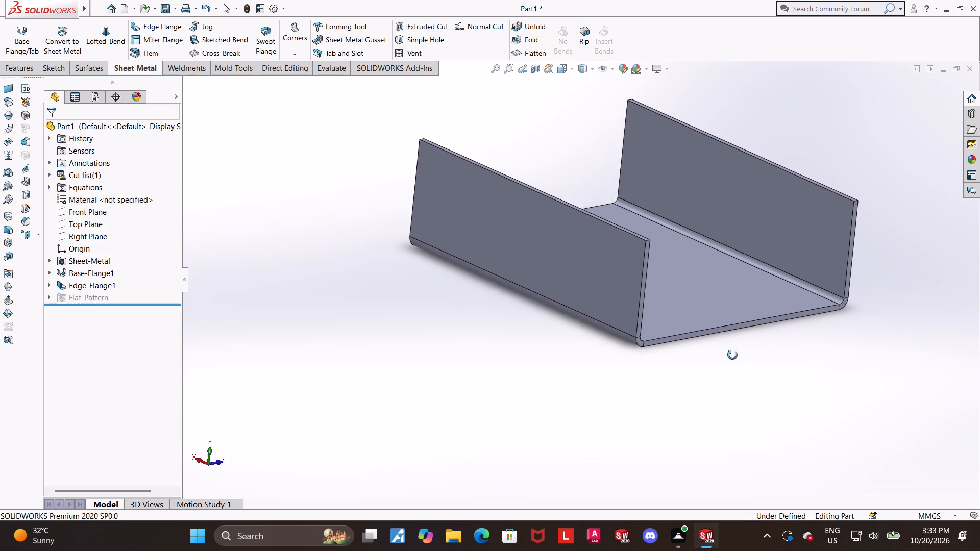
pyautogui.moveTo(732, 355); pyautogui.dragTo(497, 371, button='middle')
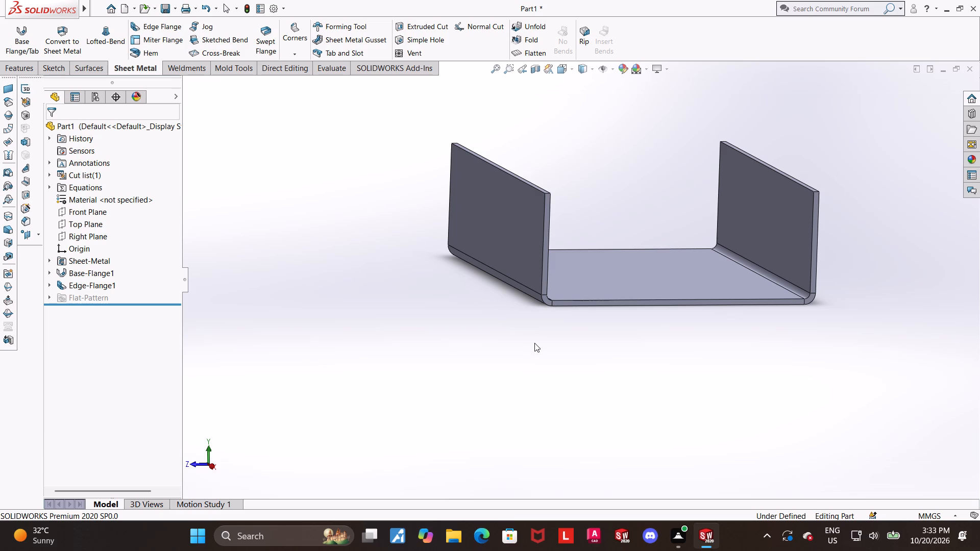
pyautogui.scroll(1, 589, 305)
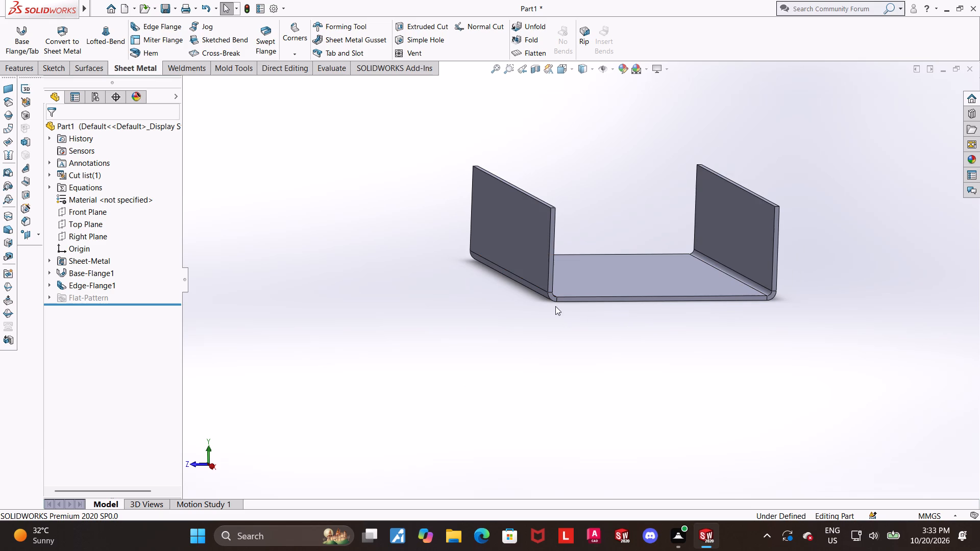
pyautogui.scroll(2, 826, 338)
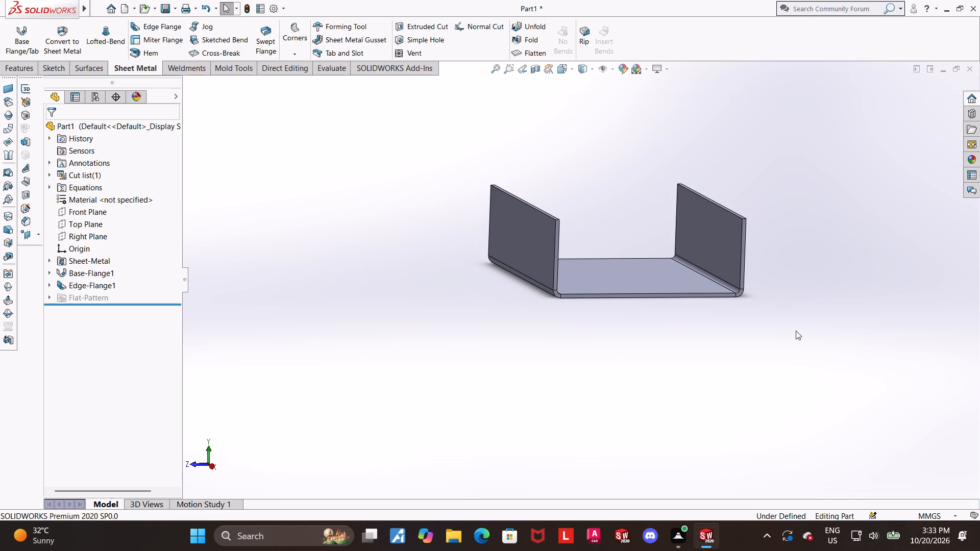
pyautogui.moveTo(630, 300); pyautogui.dragTo(667, 317, button='middle')
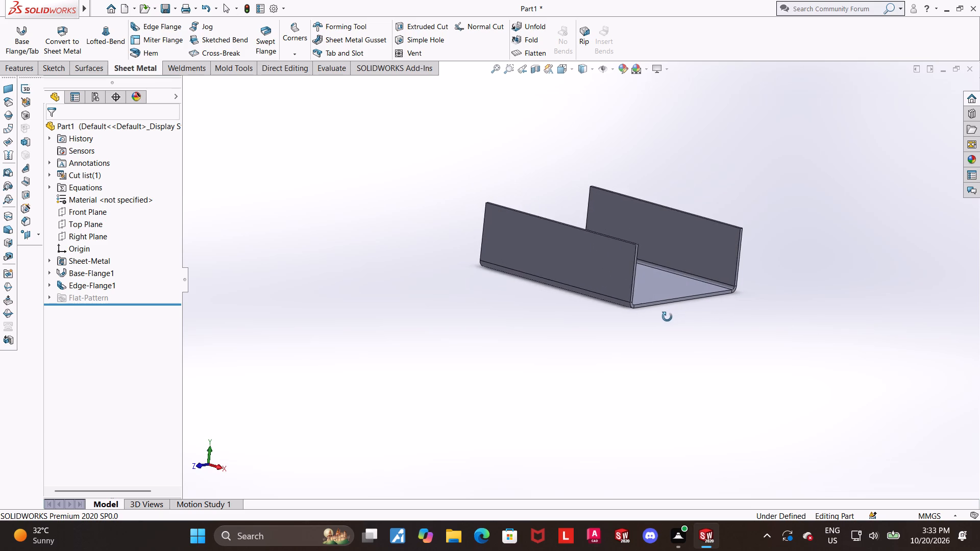
pyautogui.moveTo(667, 317); pyautogui.dragTo(592, 322, button='middle')
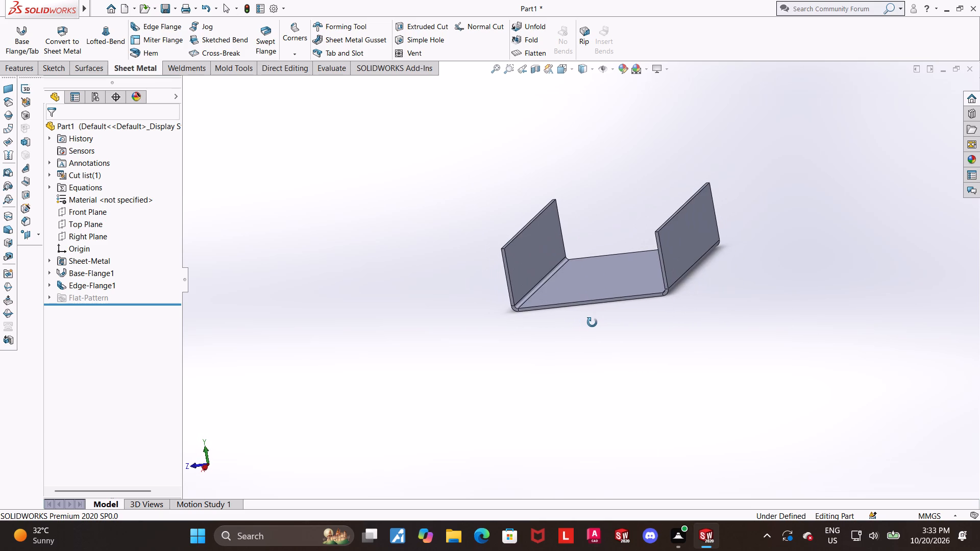
pyautogui.moveTo(592, 322); pyautogui.dragTo(593, 323, button='middle')
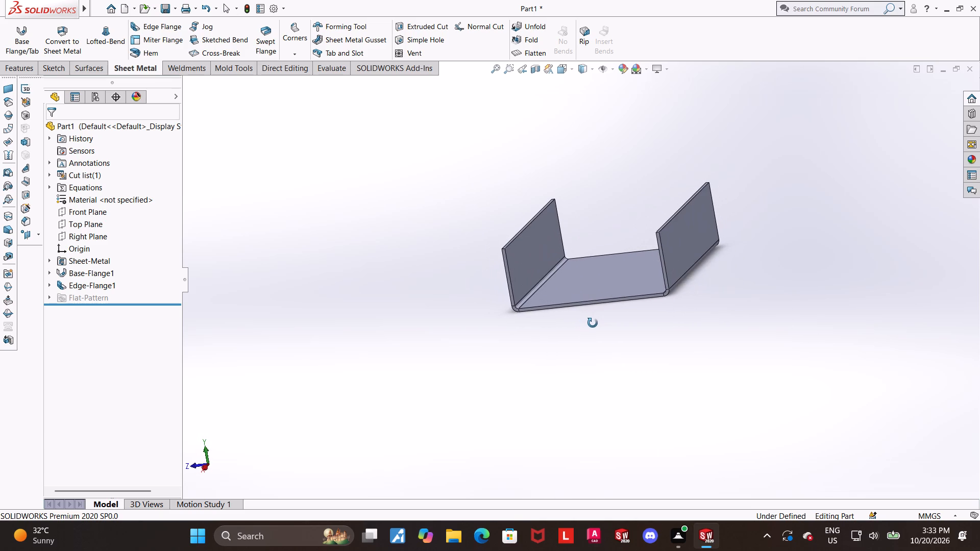
pyautogui.moveTo(593, 323); pyautogui.dragTo(619, 332, button='middle')
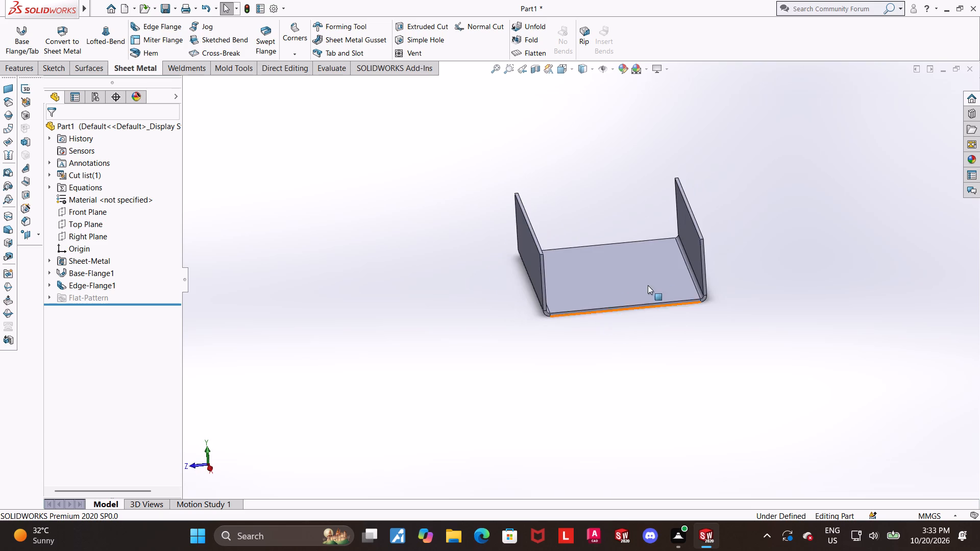
# Set up a second Edge Flange feature on the base's two remaining open edges, pointing upward with a 40 mm length.
pyautogui.scroll(-2, 666, 261)
pyautogui.click(151, 24)
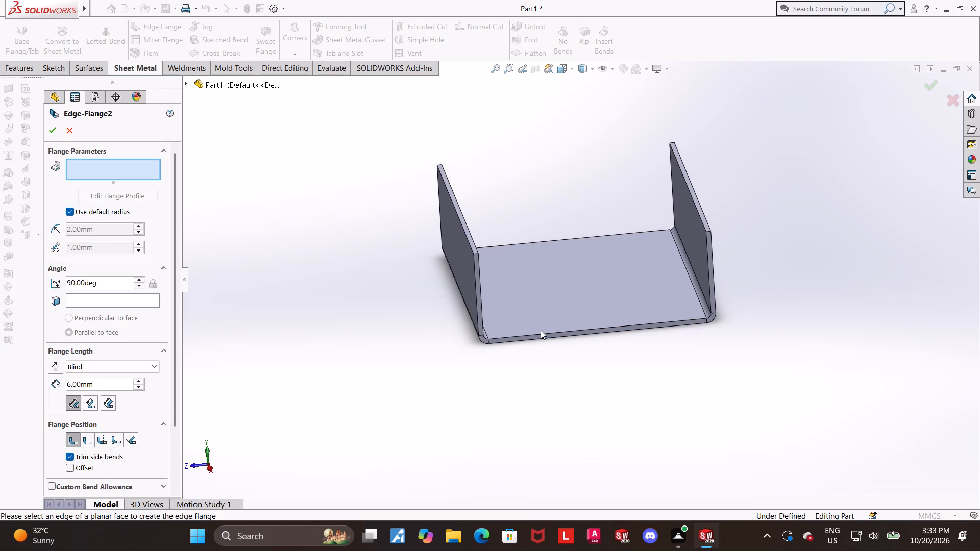
pyautogui.click(542, 334)
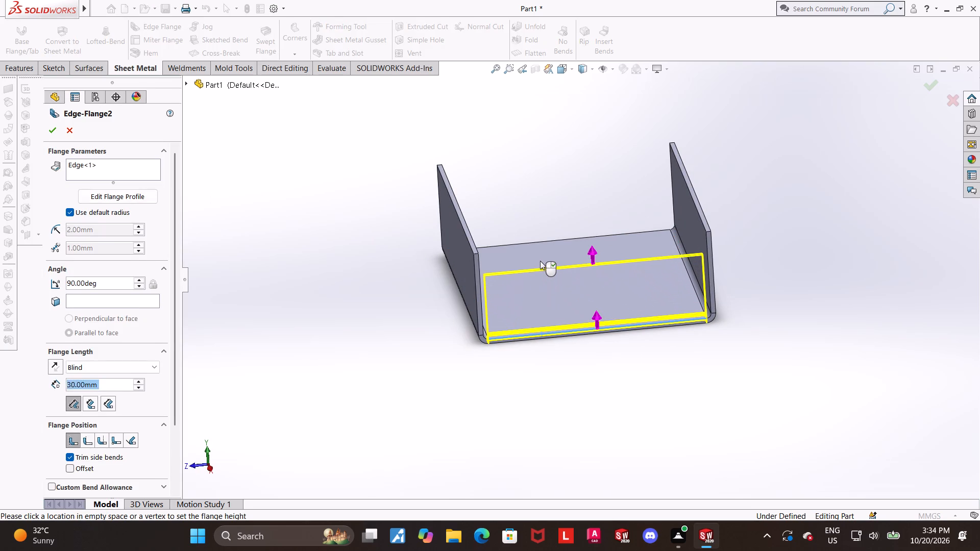
pyautogui.click(539, 249)
pyautogui.moveTo(399, 369); pyautogui.dragTo(566, 401, button='middle')
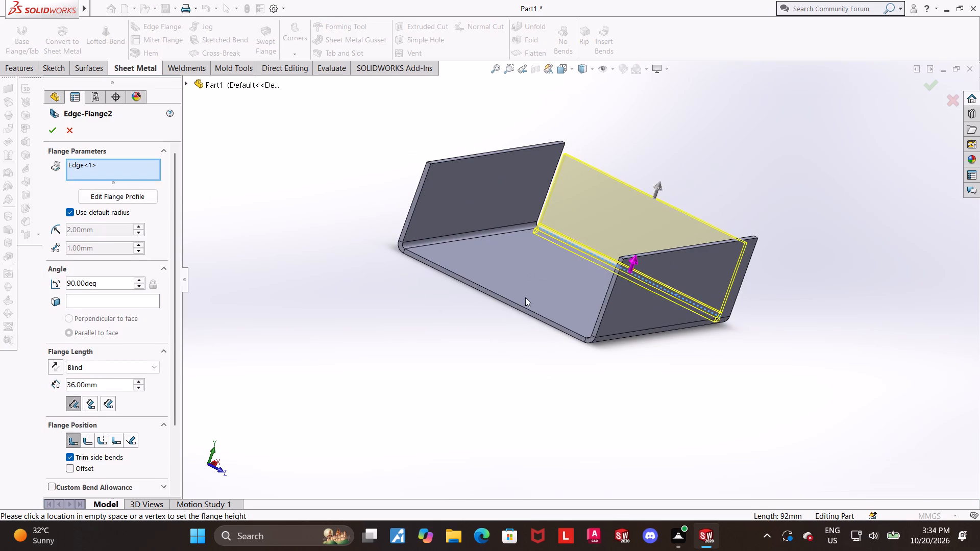
pyautogui.click(520, 308)
pyautogui.click(521, 306)
pyautogui.click(553, 227)
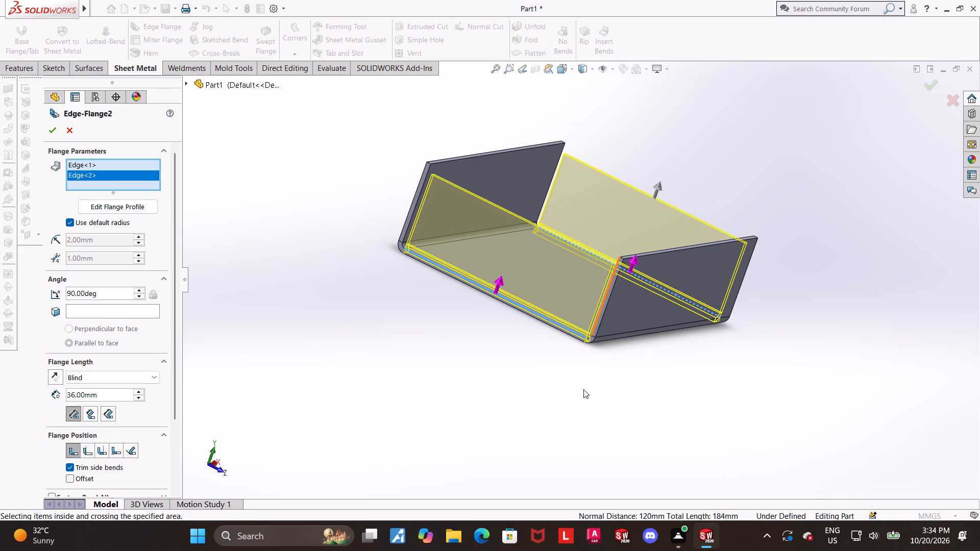
pyautogui.moveTo(582, 390); pyautogui.dragTo(553, 383, button='middle')
pyautogui.moveTo(122, 398); pyautogui.dragTo(52, 389)
pyautogui.write('40')
pyautogui.press('Return')
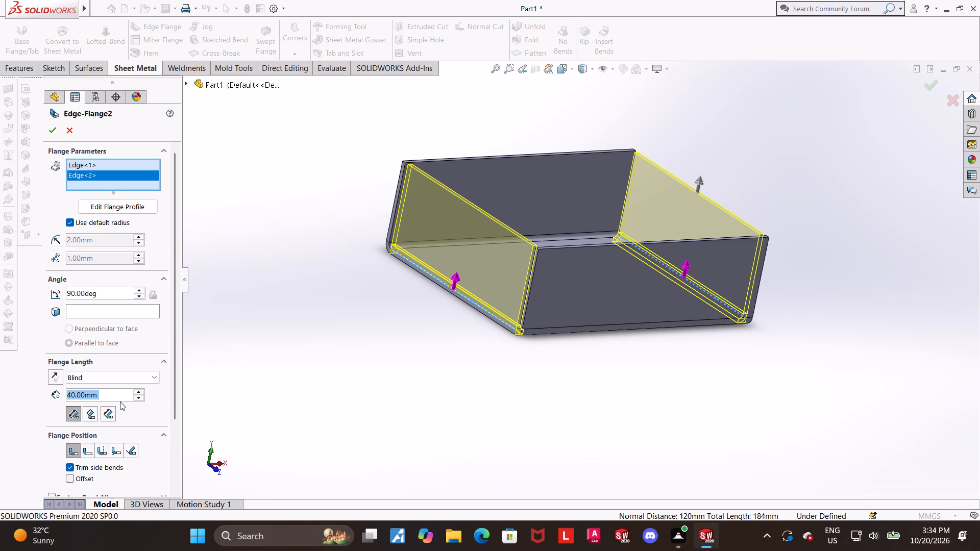
# Examine the previewed second pair of edge flanges on the base from several angles.
pyautogui.scroll(1, 119, 407)
pyautogui.scroll(2, 746, 312)
pyautogui.scroll(-1, 742, 315)
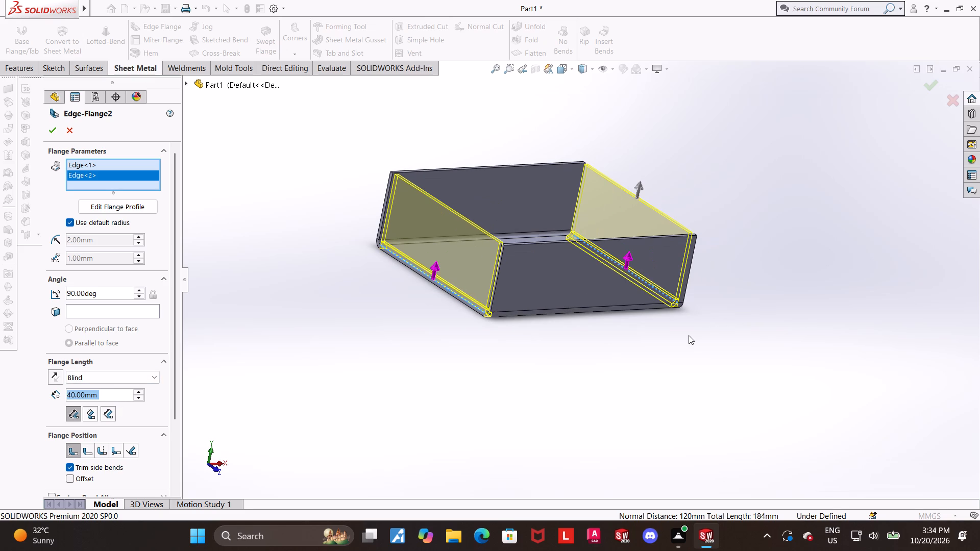
pyautogui.moveTo(684, 335); pyautogui.dragTo(673, 358, button='middle')
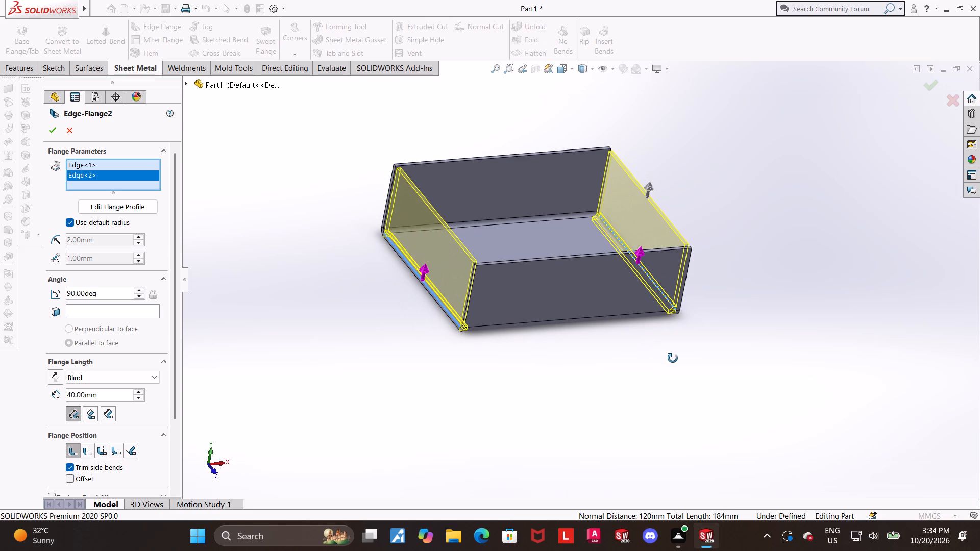
pyautogui.moveTo(673, 358); pyautogui.dragTo(699, 371, button='middle')
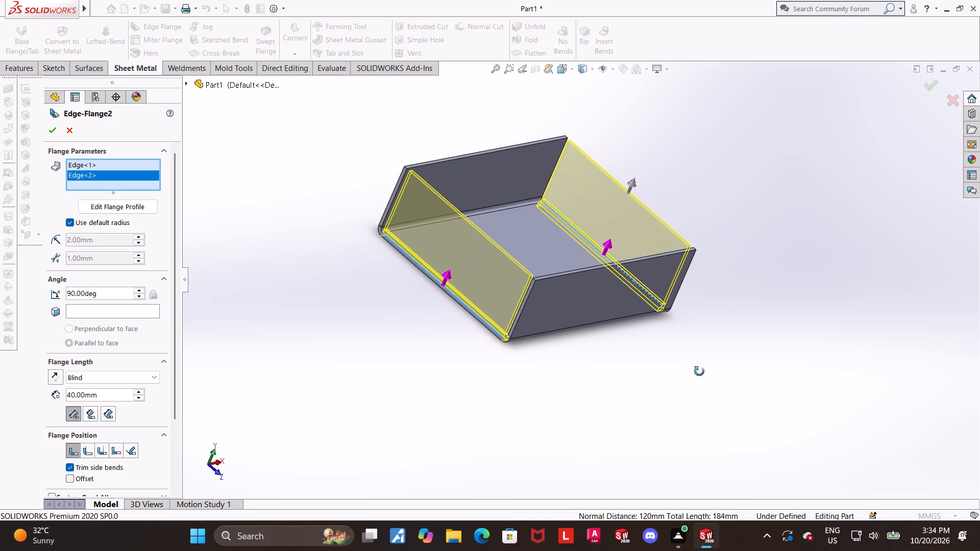
pyautogui.moveTo(699, 371); pyautogui.dragTo(667, 371, button='middle')
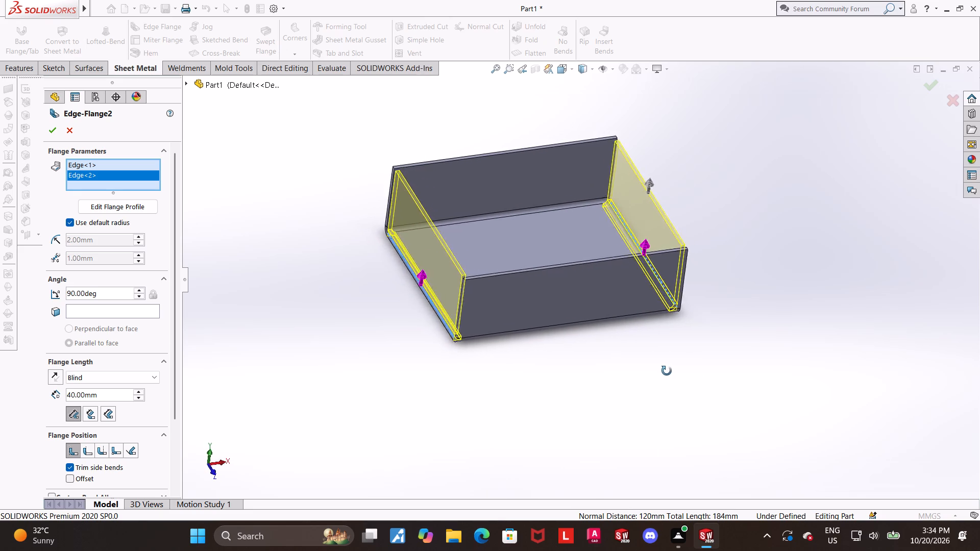
pyautogui.moveTo(667, 371); pyautogui.dragTo(717, 357, button='middle')
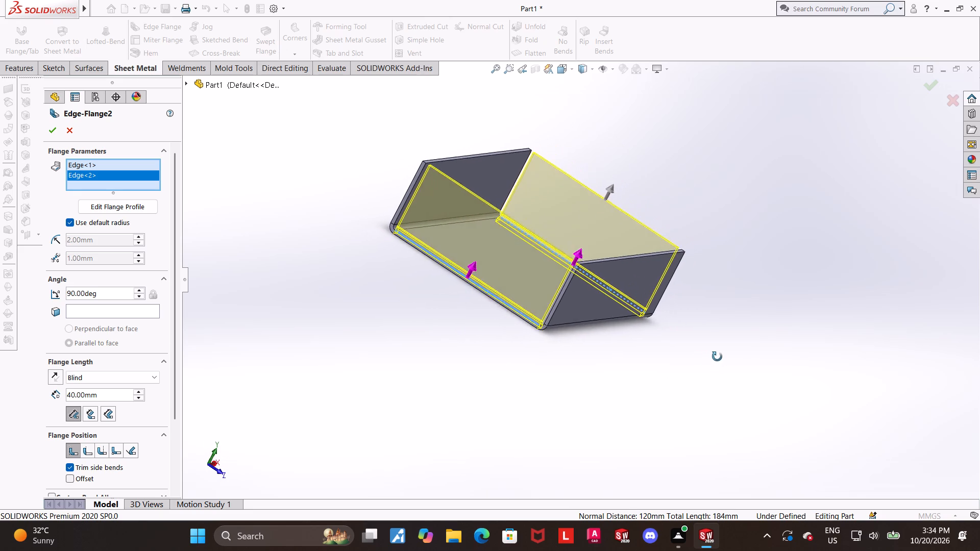
pyautogui.moveTo(717, 357); pyautogui.dragTo(747, 358, button='middle')
pyautogui.moveTo(362, 265); pyautogui.dragTo(359, 355, button='middle')
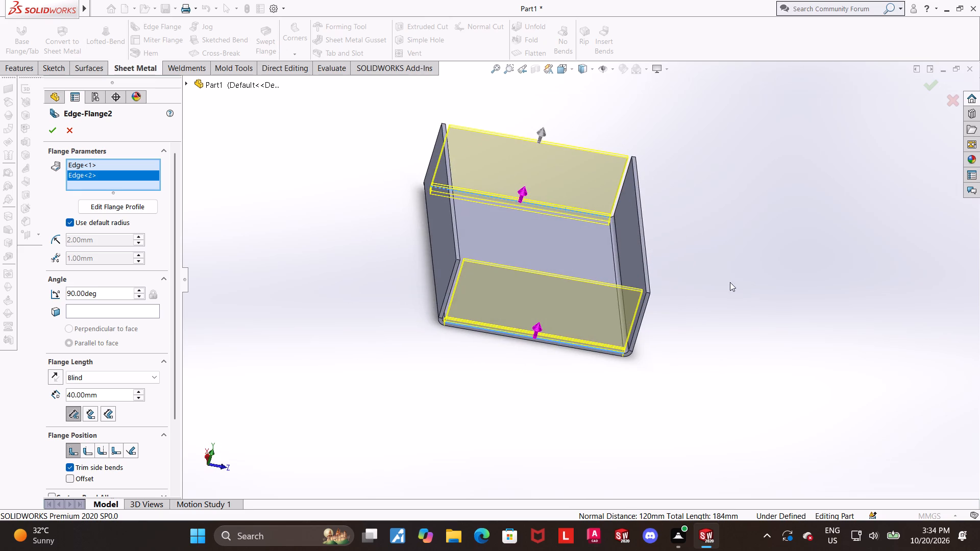
# Inspect close up the corners where the previewed end flange meets the two existing side flanges.
pyautogui.scroll(-3, 600, 298)
pyautogui.moveTo(419, 313); pyautogui.dragTo(405, 329, button='middle')
pyautogui.scroll(-4, 334, 315)
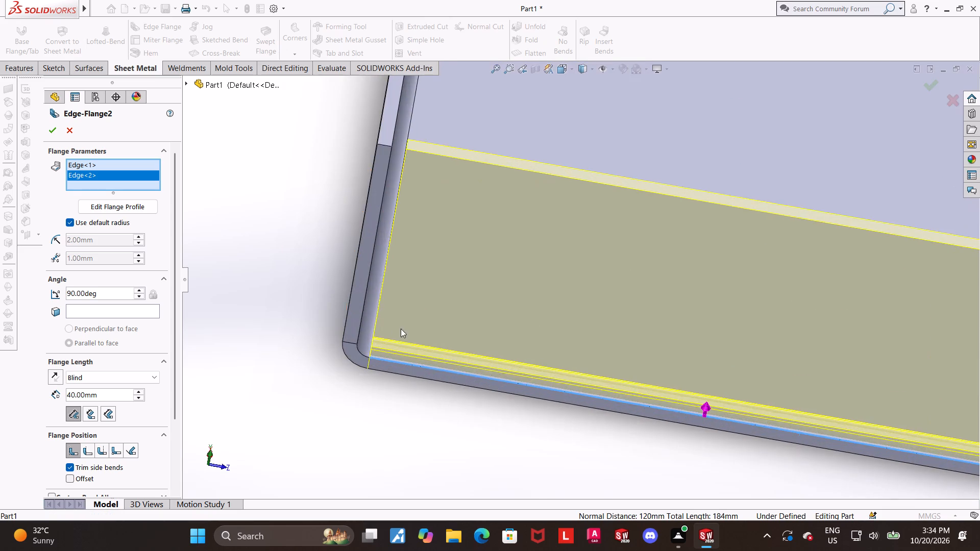
pyautogui.moveTo(406, 330); pyautogui.dragTo(401, 321, button='middle')
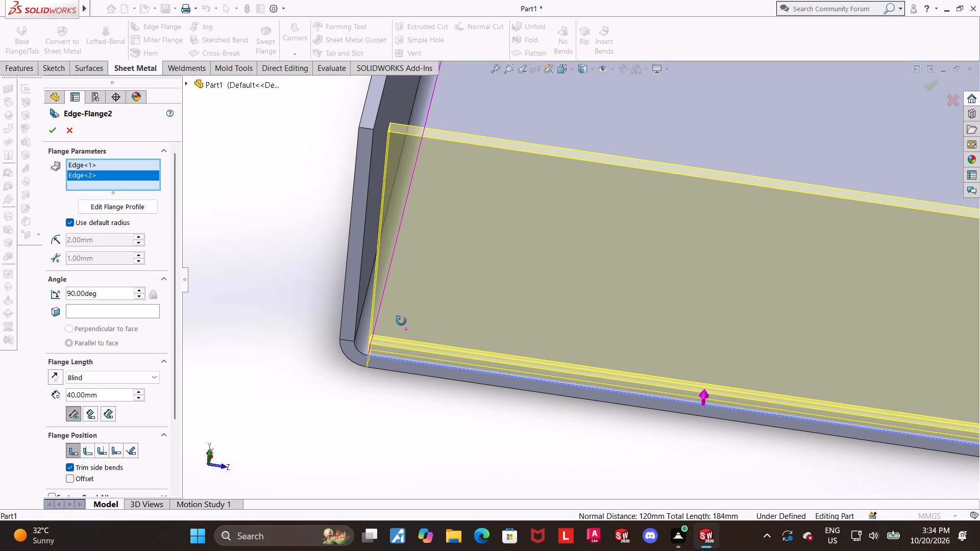
pyautogui.moveTo(401, 321); pyautogui.dragTo(418, 301, button='middle')
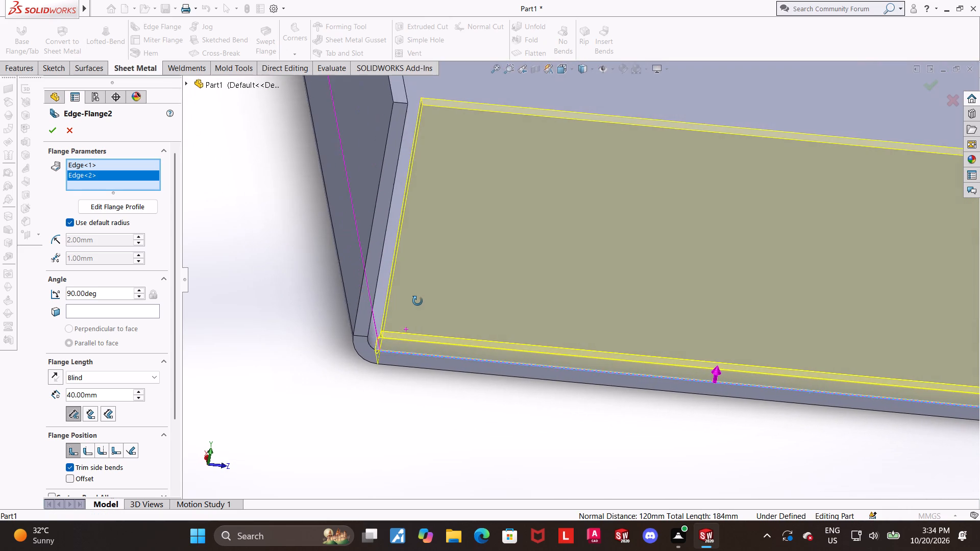
pyautogui.moveTo(418, 301); pyautogui.dragTo(412, 310, button='middle')
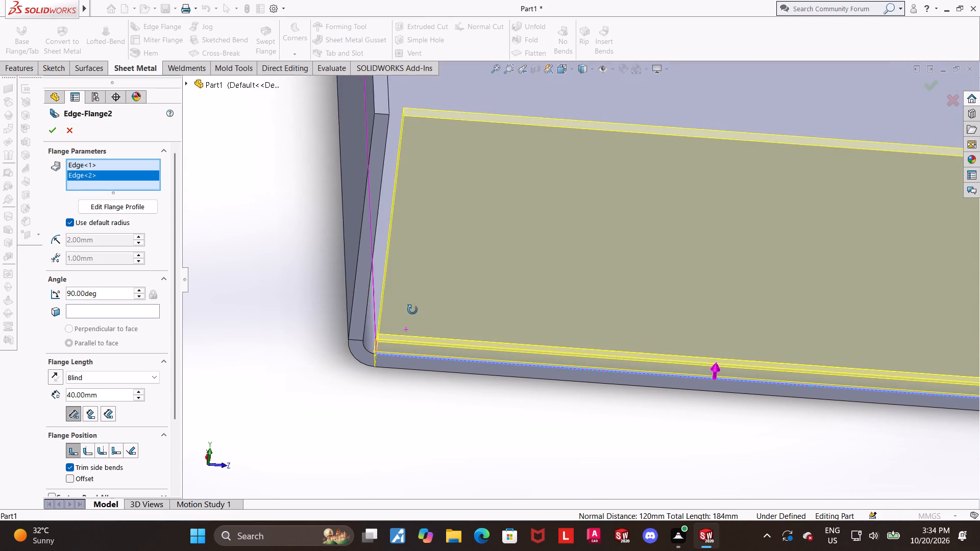
pyautogui.moveTo(412, 310); pyautogui.dragTo(408, 309, button='middle')
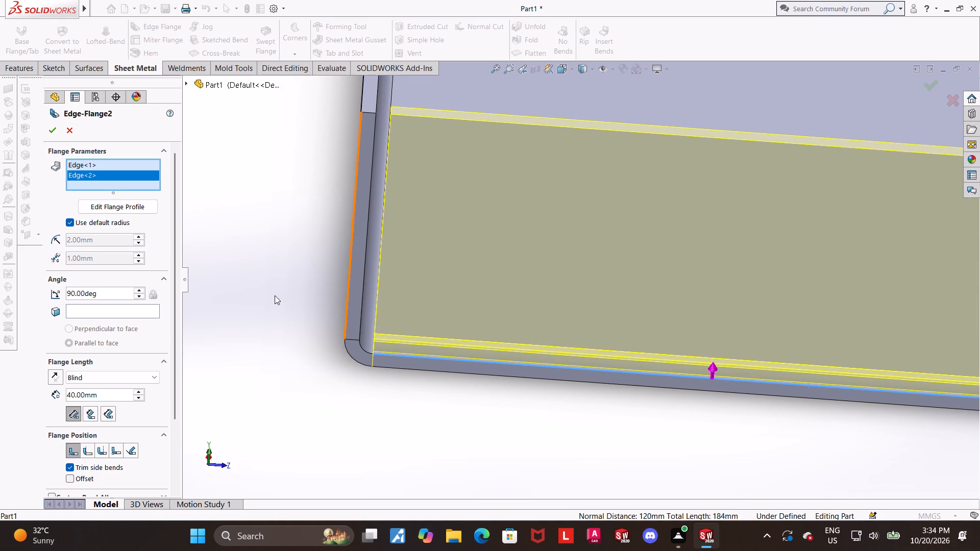
pyautogui.scroll(4, 350, 324)
pyautogui.scroll(-3, 807, 236)
pyautogui.moveTo(795, 275); pyautogui.dragTo(786, 271, button='middle')
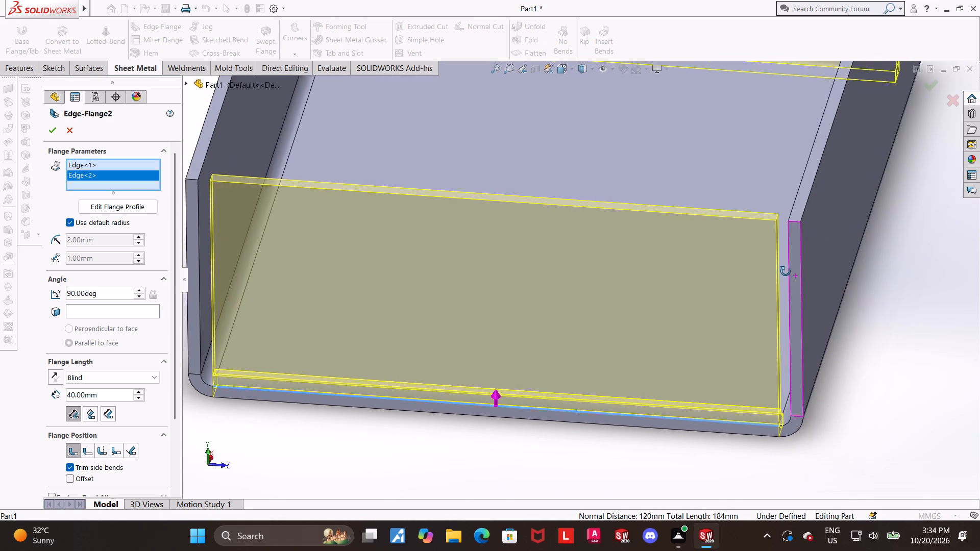
pyautogui.moveTo(786, 271); pyautogui.dragTo(786, 271, button='middle')
pyautogui.scroll(4, 786, 270)
pyautogui.scroll(-1, 628, 254)
pyautogui.moveTo(635, 255); pyautogui.dragTo(657, 260, button='middle')
pyautogui.scroll(-4, 612, 294)
pyautogui.scroll(1, 530, 332)
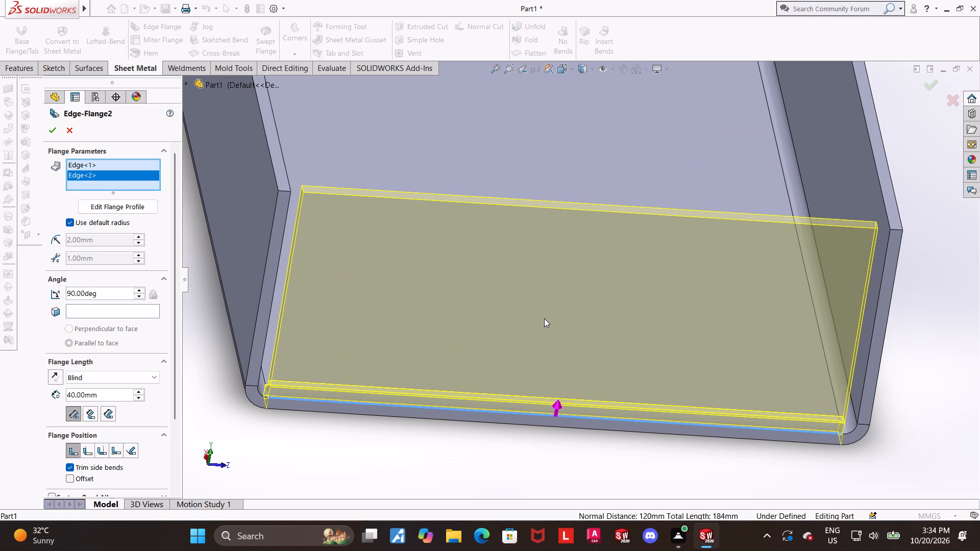
# Set the flange position of the two end flanges to Bend Outside.
pyautogui.click(103, 453)
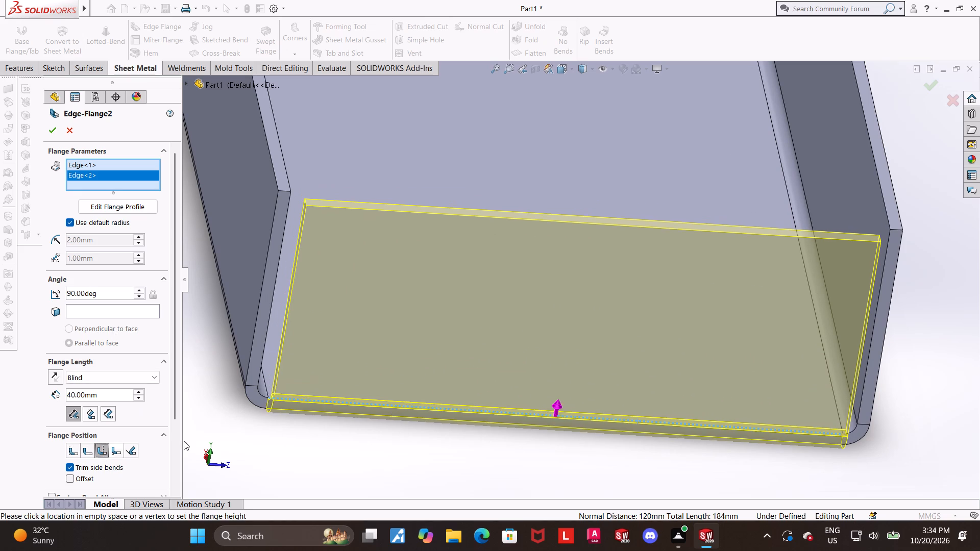
# Examine the repositioned end flange previews and their corner gaps to the side flanges from several angles.
pyautogui.moveTo(385, 411); pyautogui.dragTo(309, 366, button='middle')
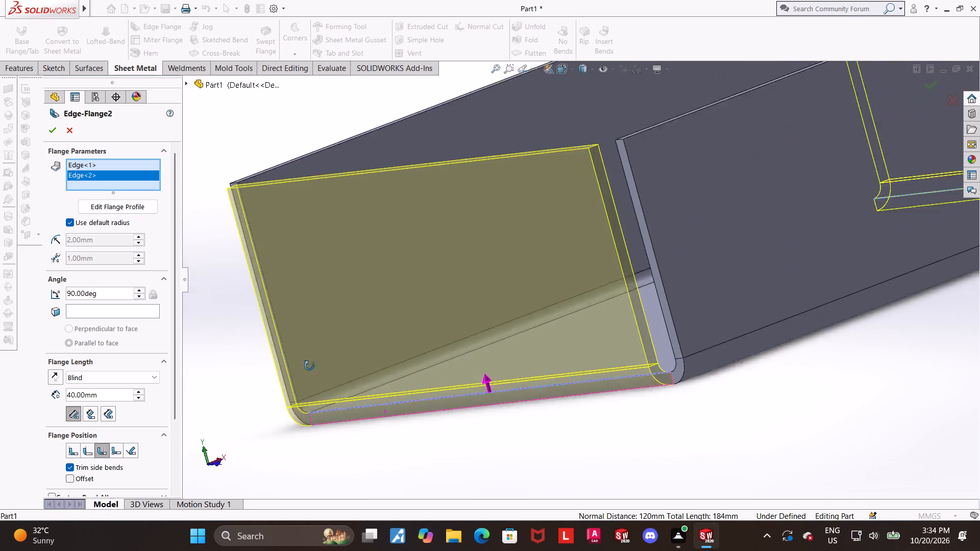
pyautogui.moveTo(309, 366); pyautogui.dragTo(280, 416, button='middle')
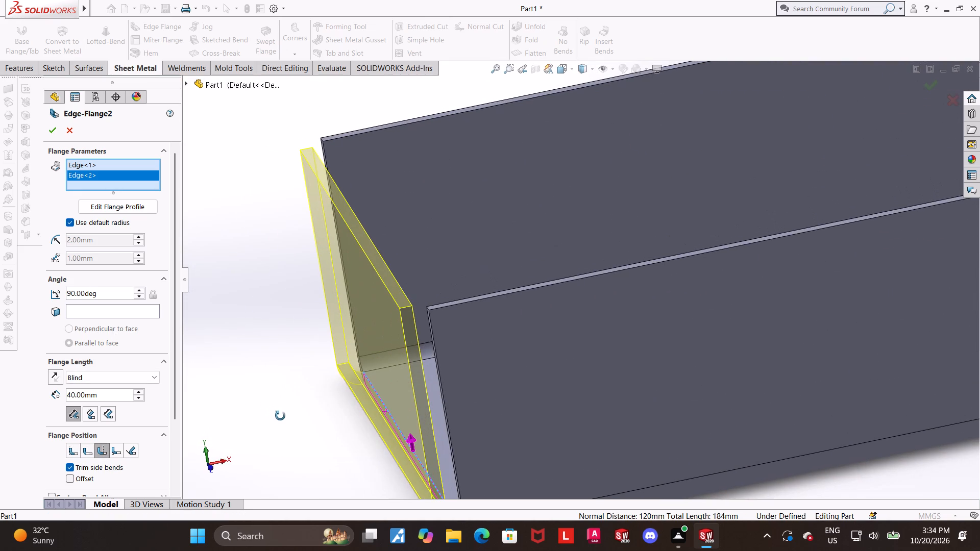
pyautogui.moveTo(280, 416); pyautogui.dragTo(277, 414, button='middle')
pyautogui.scroll(1, 277, 414)
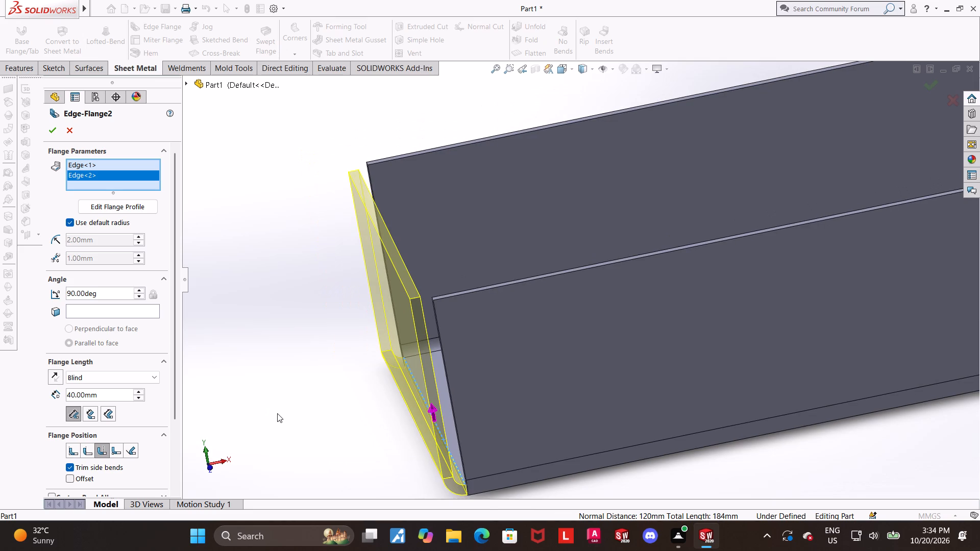
pyautogui.scroll(3, 277, 413)
pyautogui.scroll(-1, 752, 334)
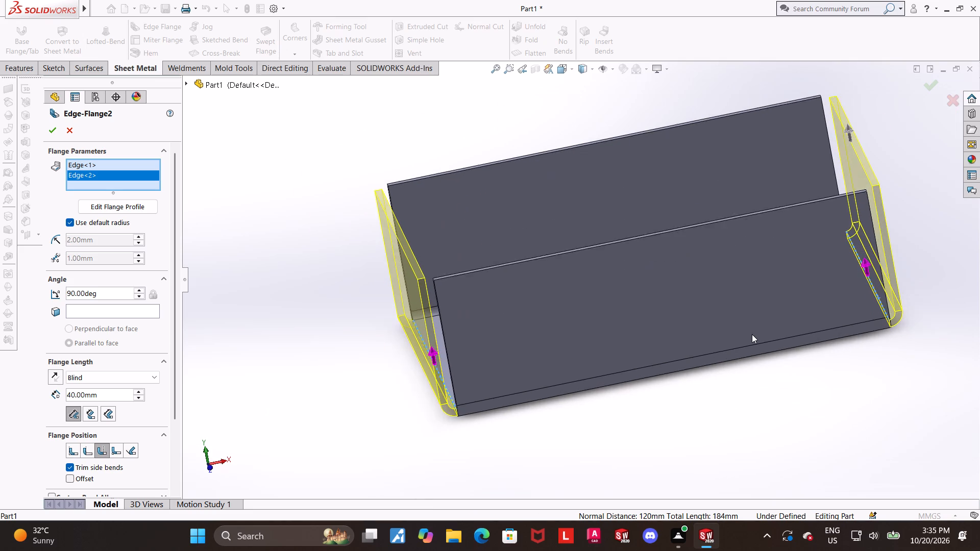
pyautogui.scroll(-1, 752, 334)
pyautogui.moveTo(604, 365); pyautogui.dragTo(601, 355, button='middle')
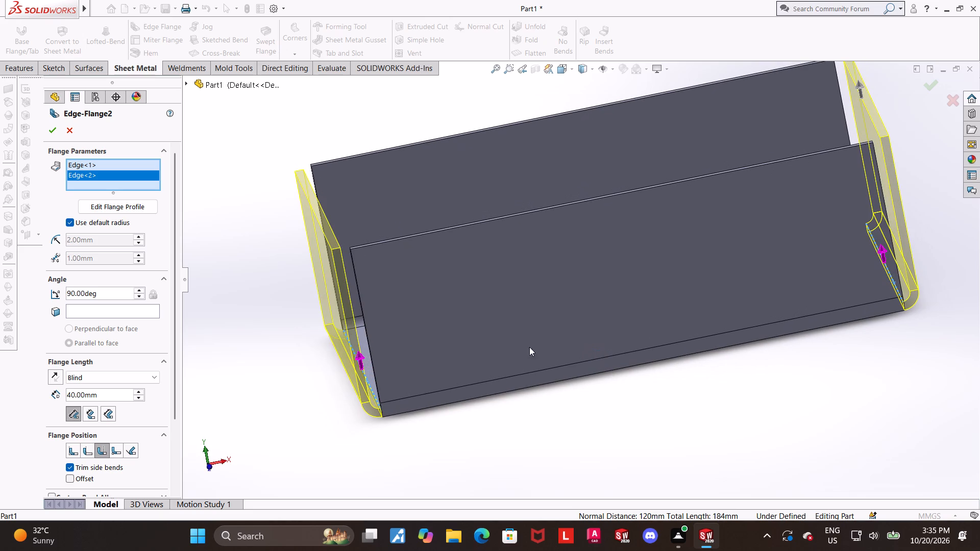
pyautogui.scroll(-1, 470, 339)
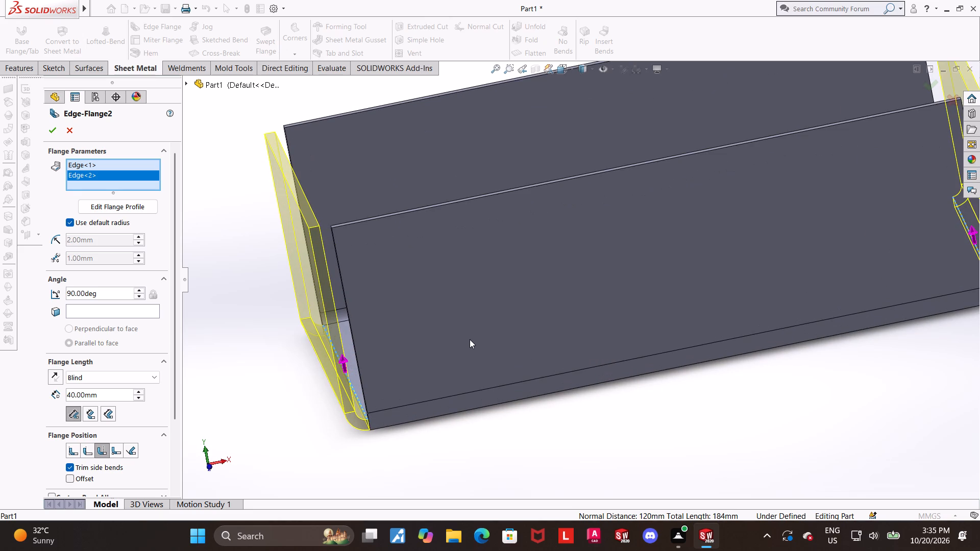
pyautogui.scroll(1, 470, 339)
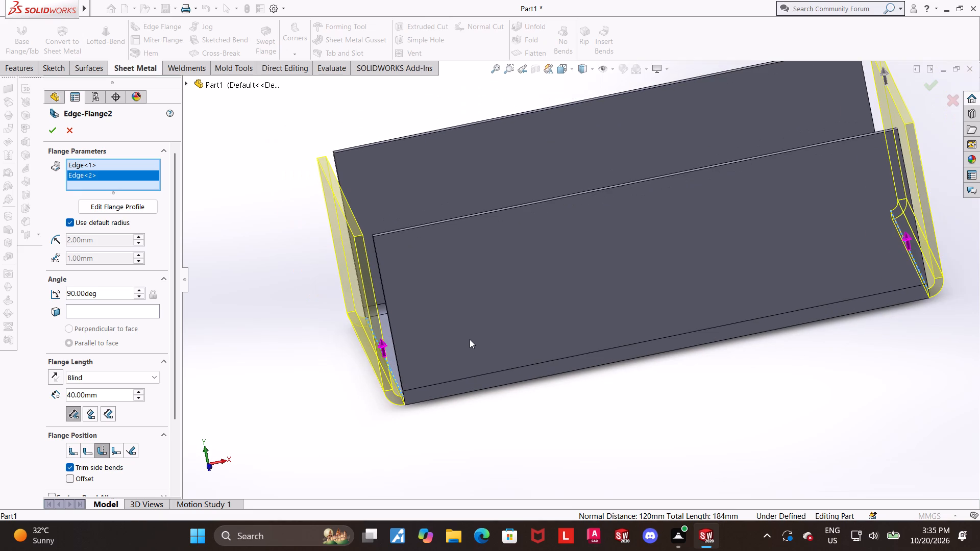
pyautogui.scroll(-1, 470, 339)
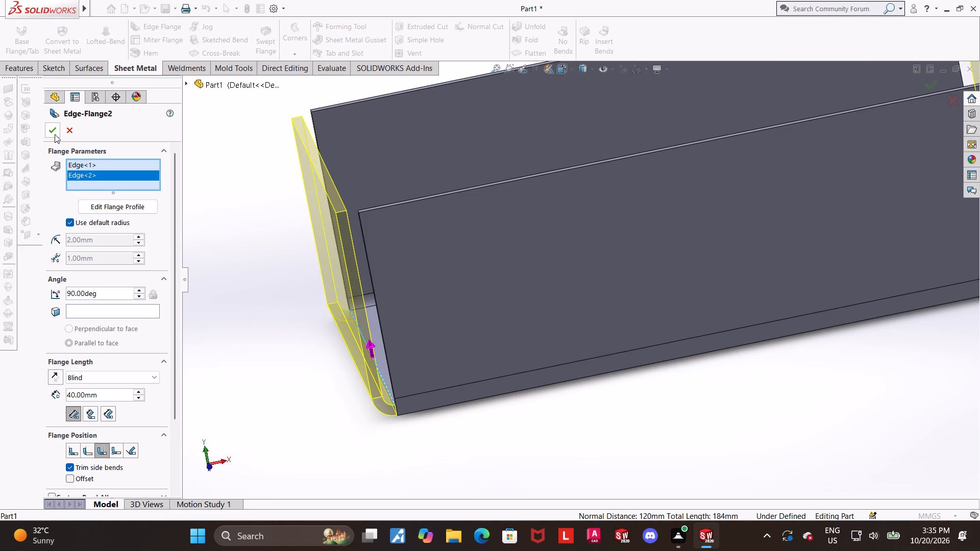
pyautogui.scroll(1, 334, 356)
pyautogui.scroll(-1, 438, 323)
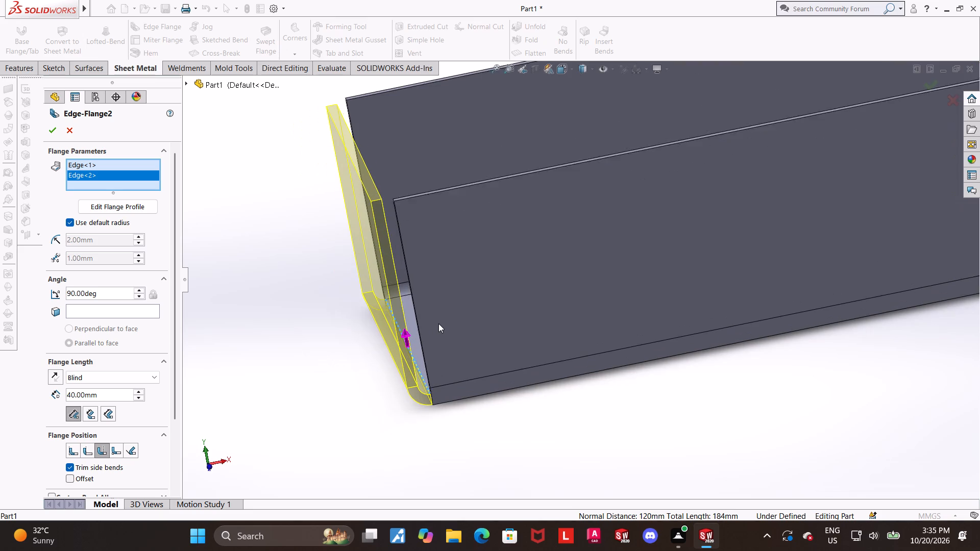
pyautogui.scroll(-1, 438, 323)
pyautogui.moveTo(400, 319); pyautogui.dragTo(392, 333, button='middle')
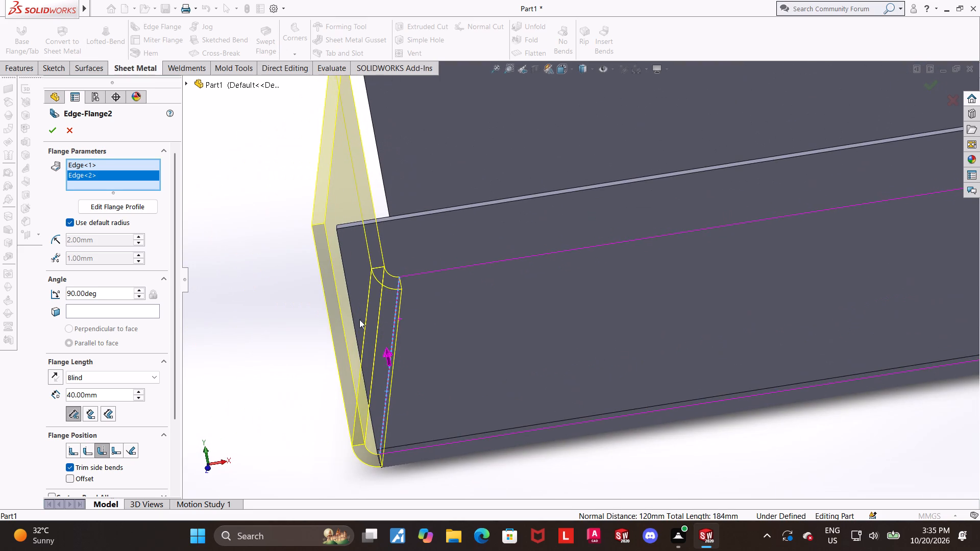
pyautogui.moveTo(331, 298); pyautogui.dragTo(338, 297, button='middle')
# Create the two 40 mm end flanges with the Bend Outside position.
pyautogui.click(562, 70)
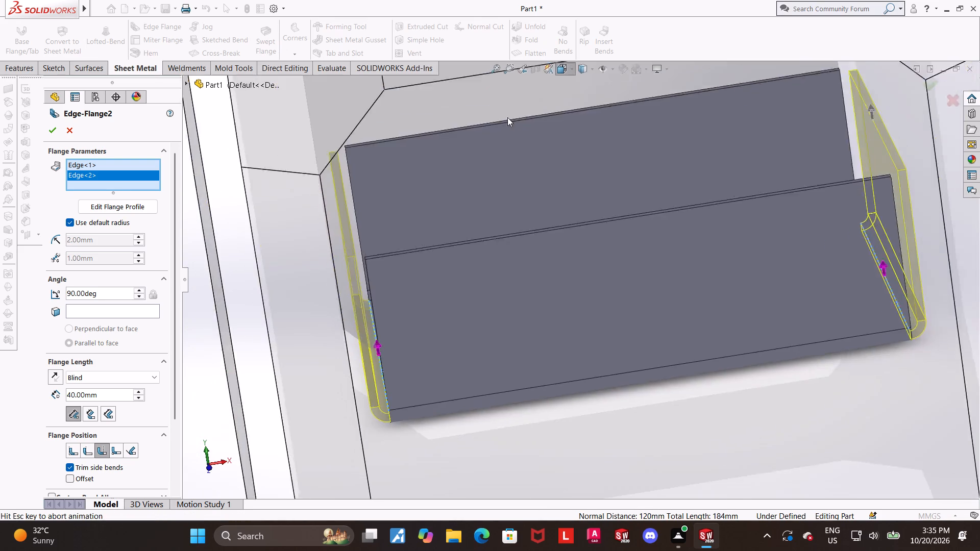
pyautogui.click(414, 380)
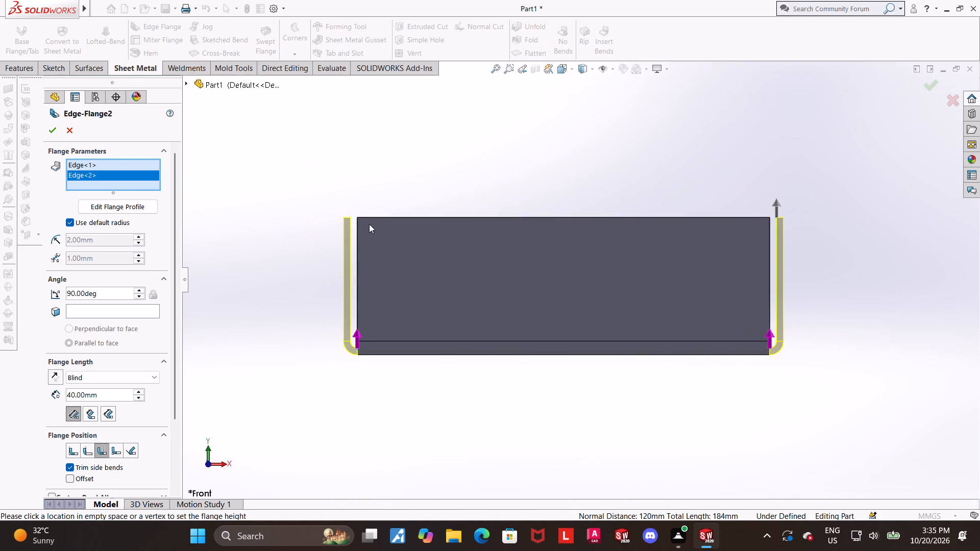
pyautogui.scroll(-5, 360, 227)
pyautogui.scroll(-1, 544, 305)
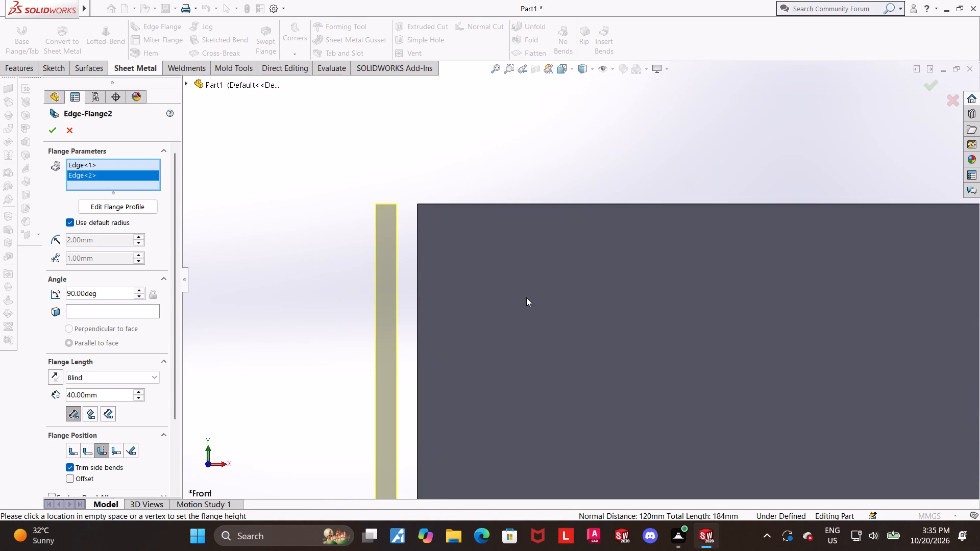
pyautogui.scroll(-1, 526, 297)
pyautogui.click(56, 127)
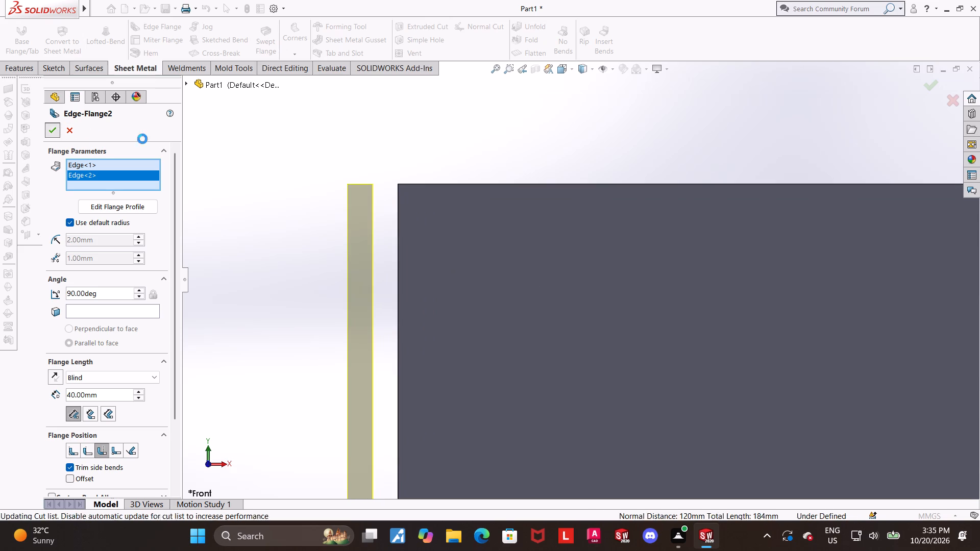
# Measure the distance between an end flange's outer face and the adjacent side flange's end face.
pyautogui.moveTo(228, 141); pyautogui.dragTo(248, 174, button='middle')
pyautogui.scroll(1, 343, 167)
pyautogui.click(333, 68)
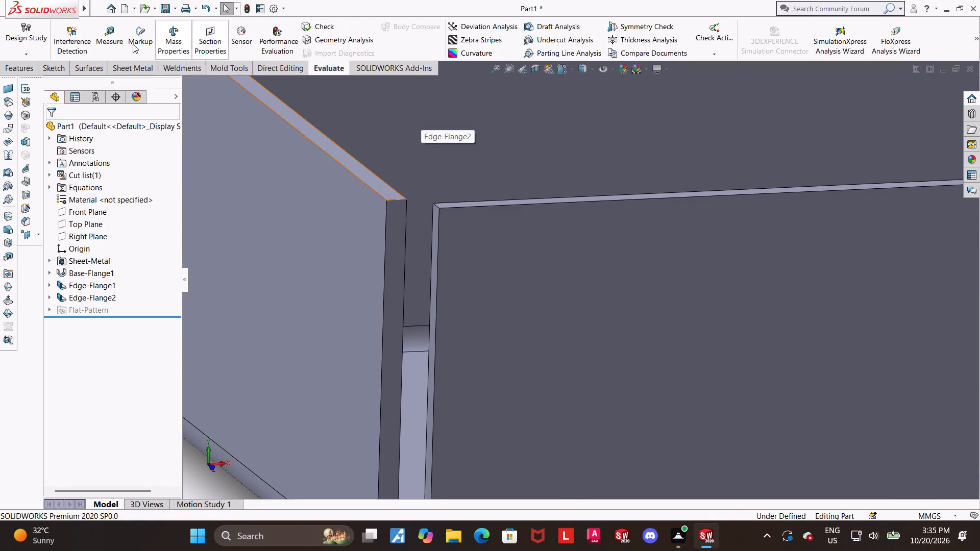
pyautogui.click(94, 37)
pyautogui.click(314, 218)
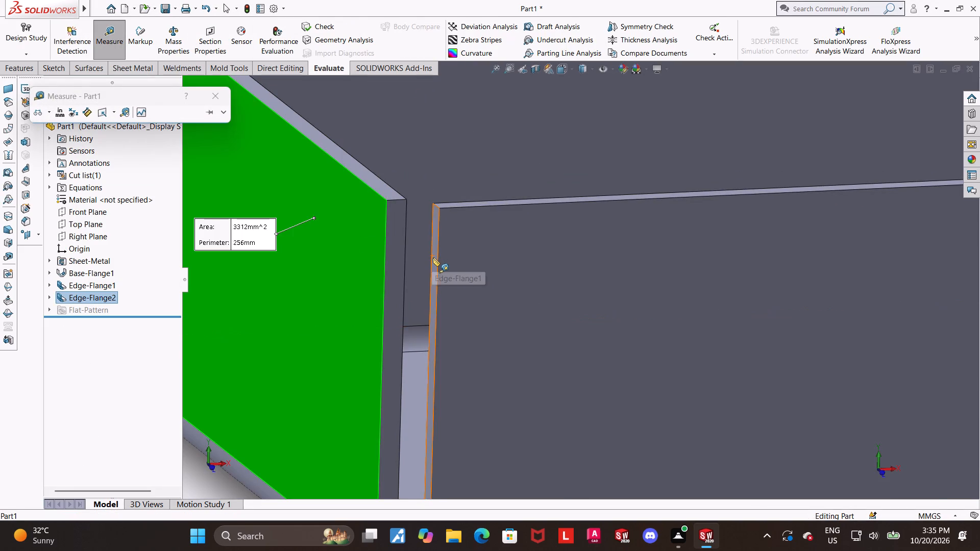
pyautogui.click(433, 258)
pyautogui.scroll(2, 433, 259)
pyautogui.scroll(-1, 501, 437)
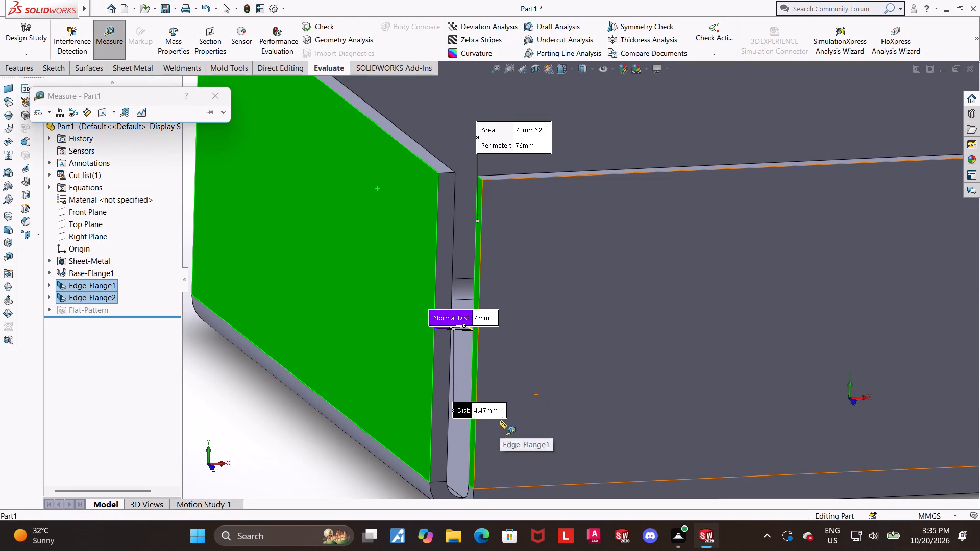
pyautogui.press('Escape')
# Reopen the end flange feature for editing and turn on a custom relief type with a rectangular relief.
pyautogui.scroll(1, 455, 370)
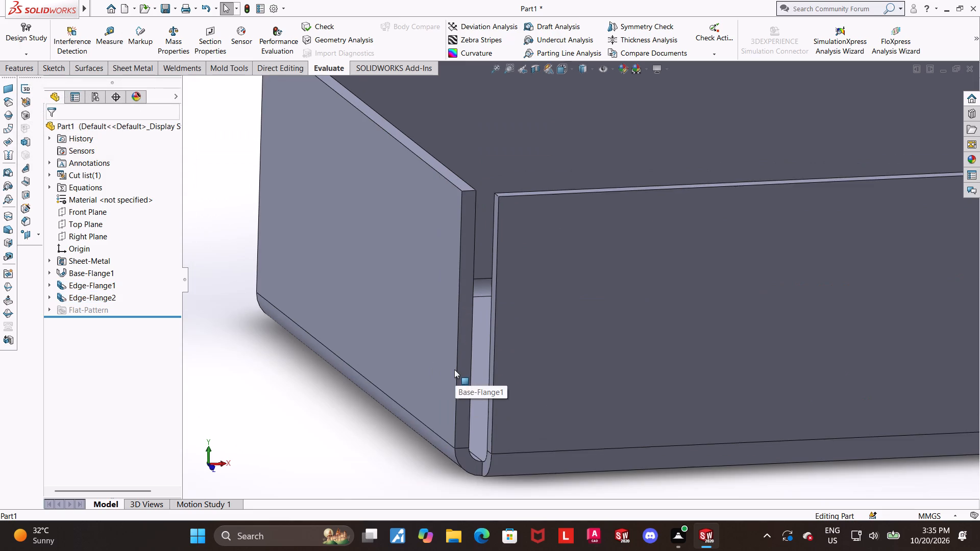
pyautogui.scroll(2, 454, 369)
pyautogui.scroll(4, 686, 310)
pyautogui.scroll(-3, 823, 276)
pyautogui.press('Escape')
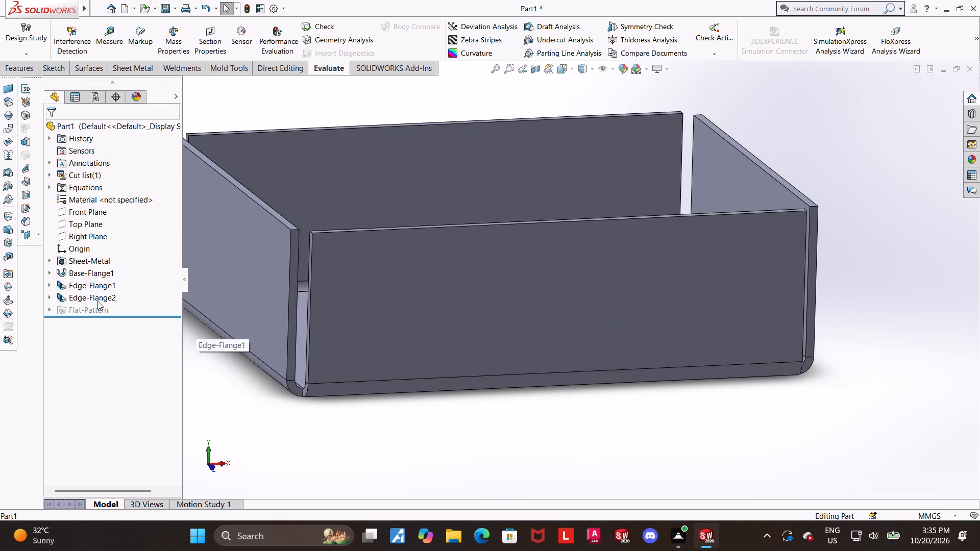
pyautogui.click(97, 301)
pyautogui.click(102, 275)
pyautogui.scroll(1, 419, 310)
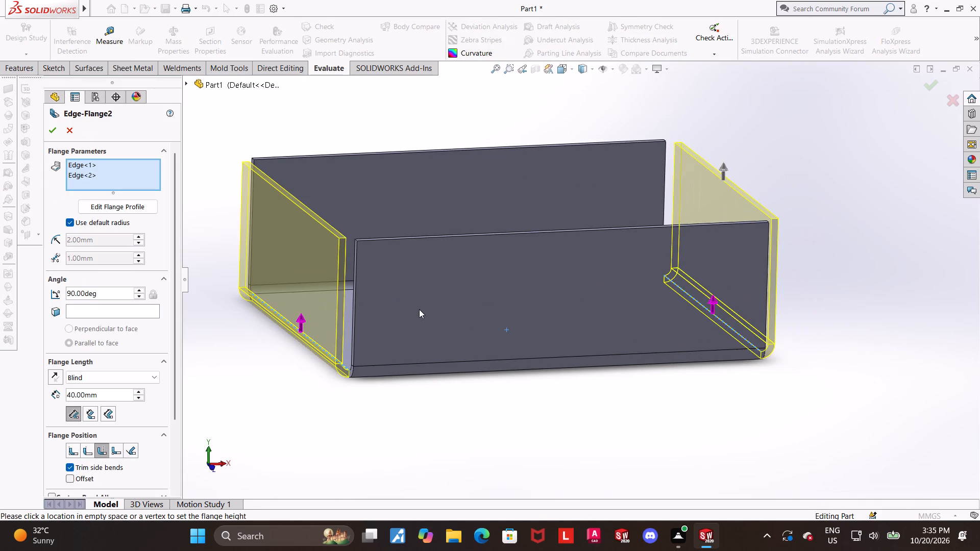
pyautogui.scroll(-1, 392, 287)
pyautogui.moveTo(378, 381); pyautogui.dragTo(366, 368, button='middle')
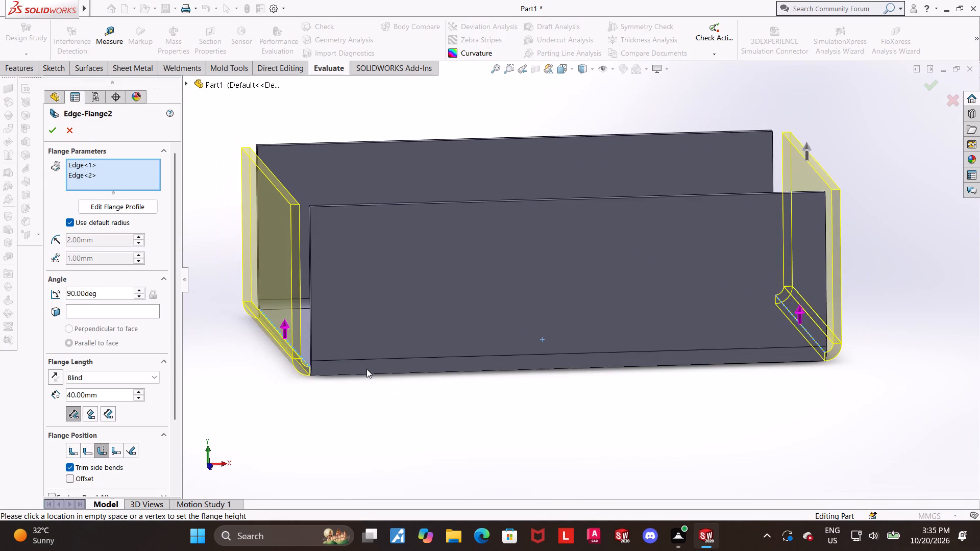
pyautogui.scroll(-2, 367, 394)
pyautogui.scroll(-2, 321, 332)
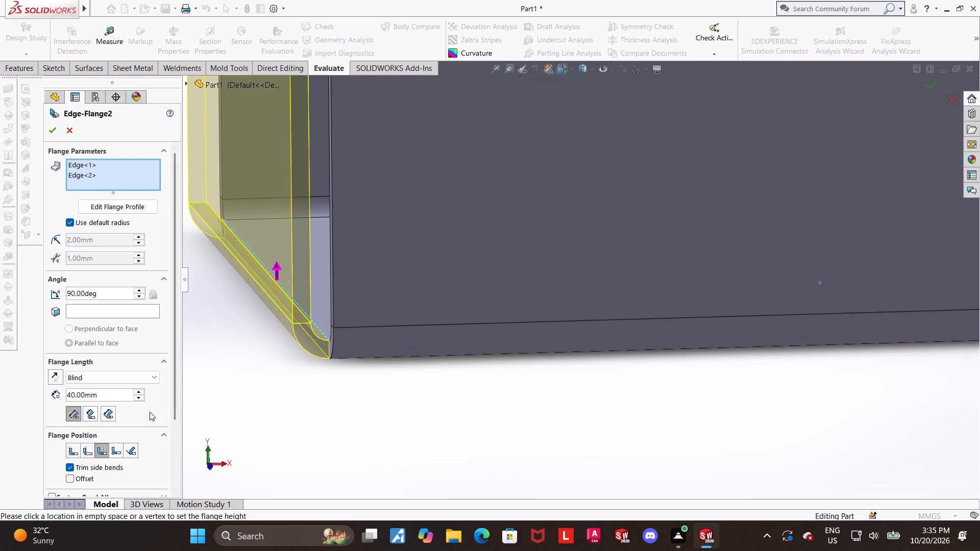
pyautogui.moveTo(177, 398); pyautogui.dragTo(174, 450)
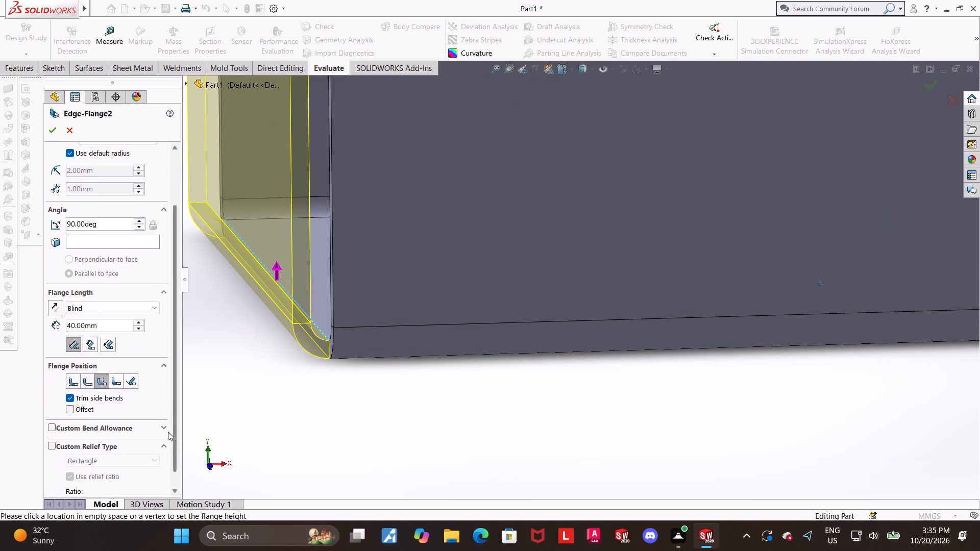
pyautogui.moveTo(175, 437); pyautogui.dragTo(176, 477)
pyautogui.click(54, 425)
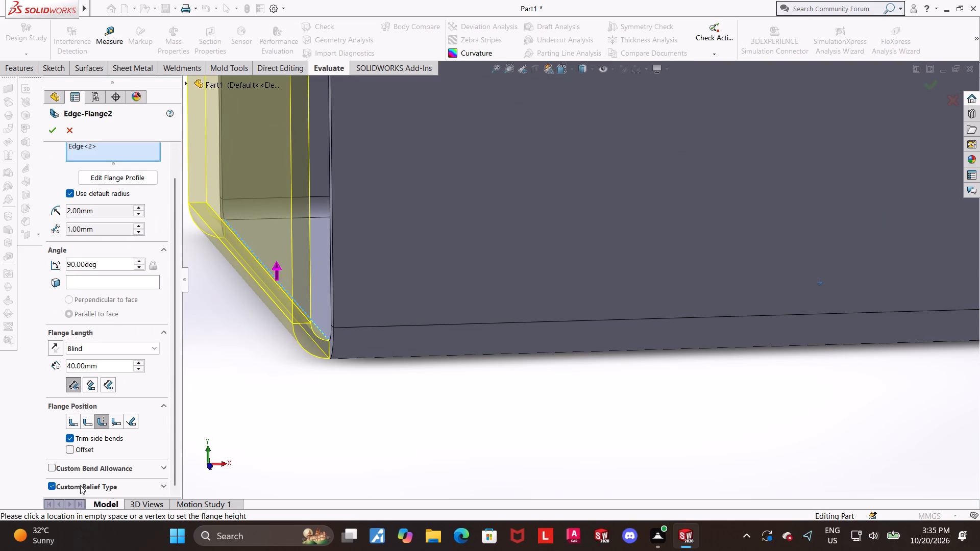
pyautogui.click(164, 481)
pyautogui.moveTo(177, 461); pyautogui.dragTo(171, 489)
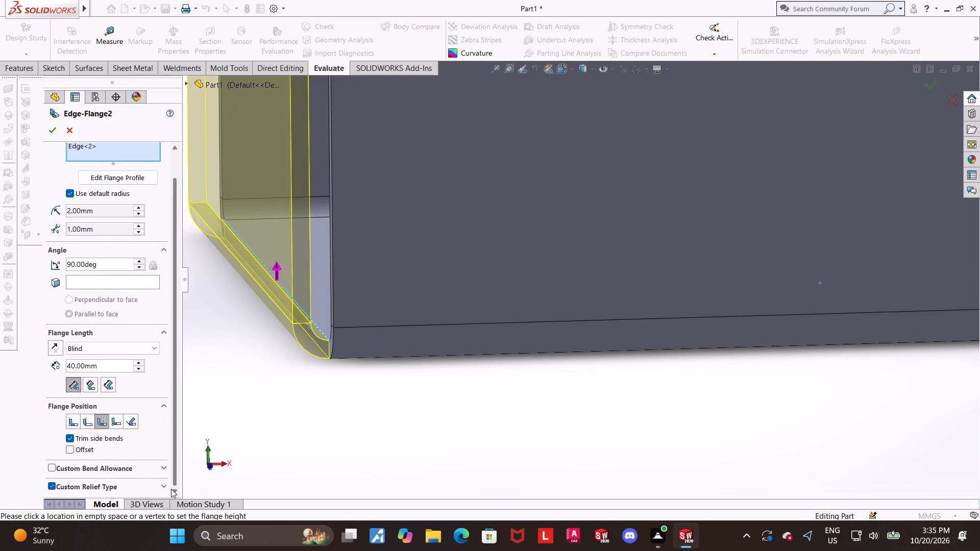
pyautogui.moveTo(171, 489); pyautogui.dragTo(174, 489)
pyautogui.click(165, 487)
pyautogui.moveTo(175, 433); pyautogui.dragTo(174, 497)
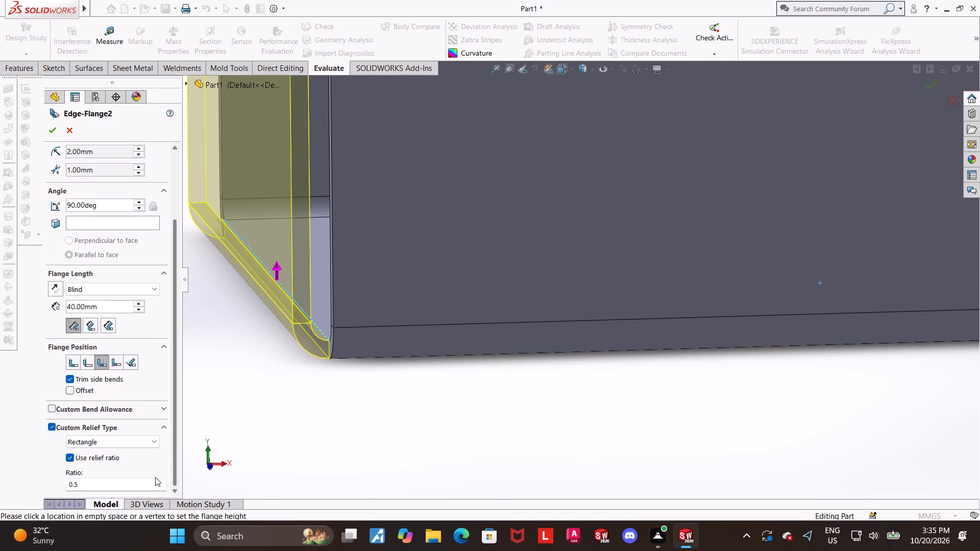
# Turn off the relief ratio so the rectangular relief uses explicit width and depth values.
pyautogui.click(67, 456)
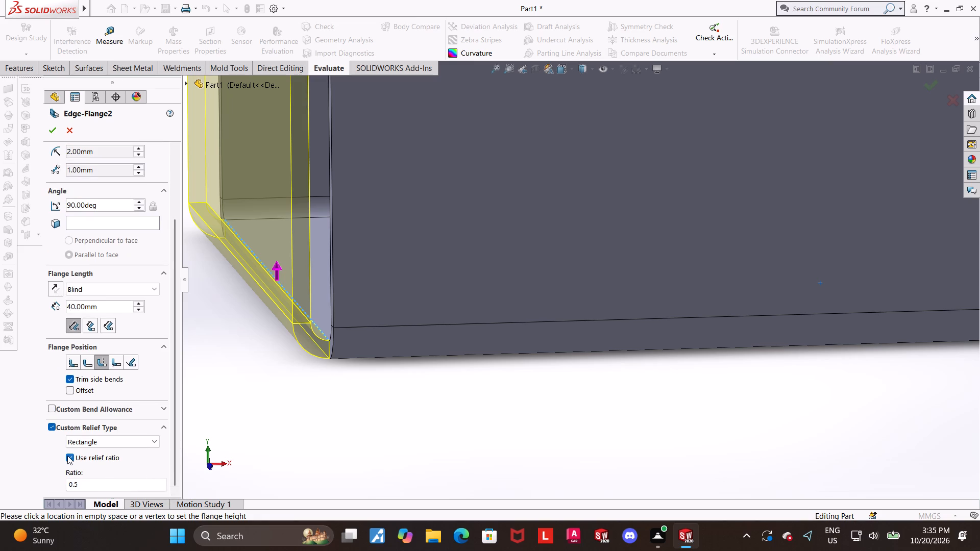
pyautogui.moveTo(175, 441); pyautogui.dragTo(175, 459)
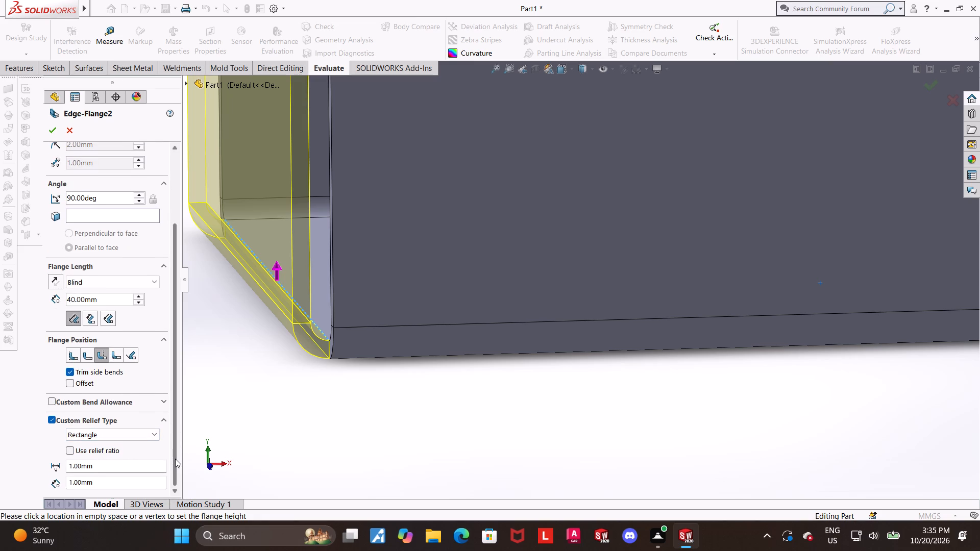
pyautogui.moveTo(175, 459); pyautogui.dragTo(173, 479)
pyautogui.click(162, 422)
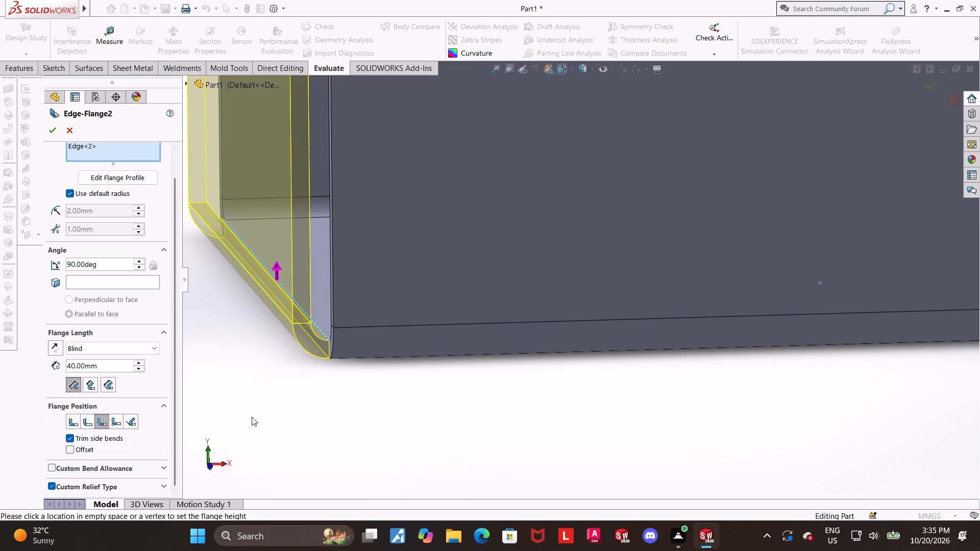
# Examine the end flange previews and the corner where an end flange meets the side flange.
pyautogui.scroll(1, 325, 385)
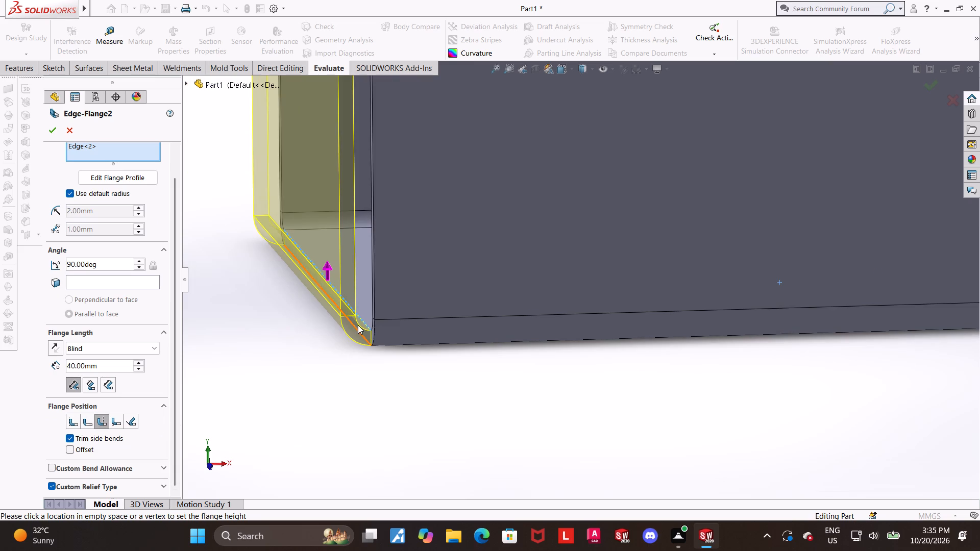
pyautogui.scroll(-1, 358, 324)
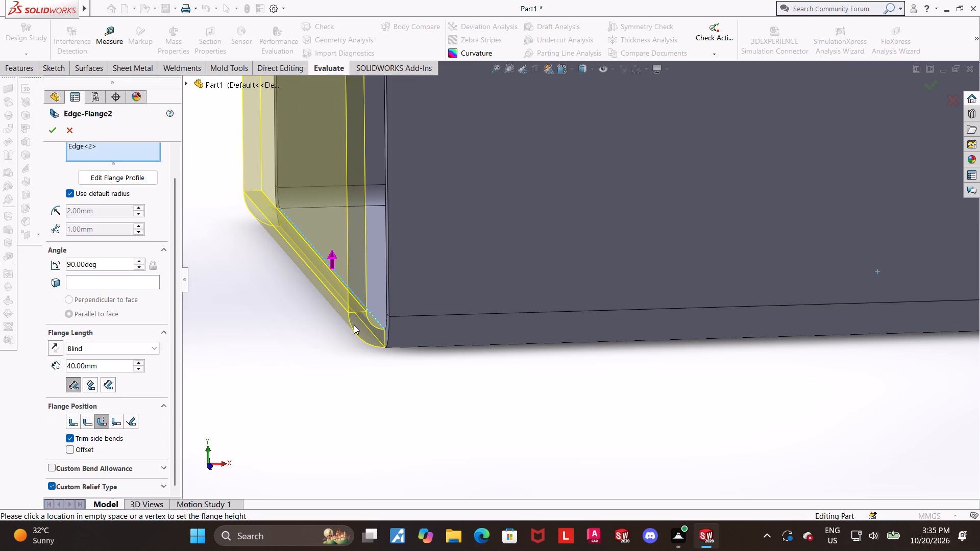
pyautogui.scroll(5, 347, 335)
pyautogui.scroll(1, 543, 303)
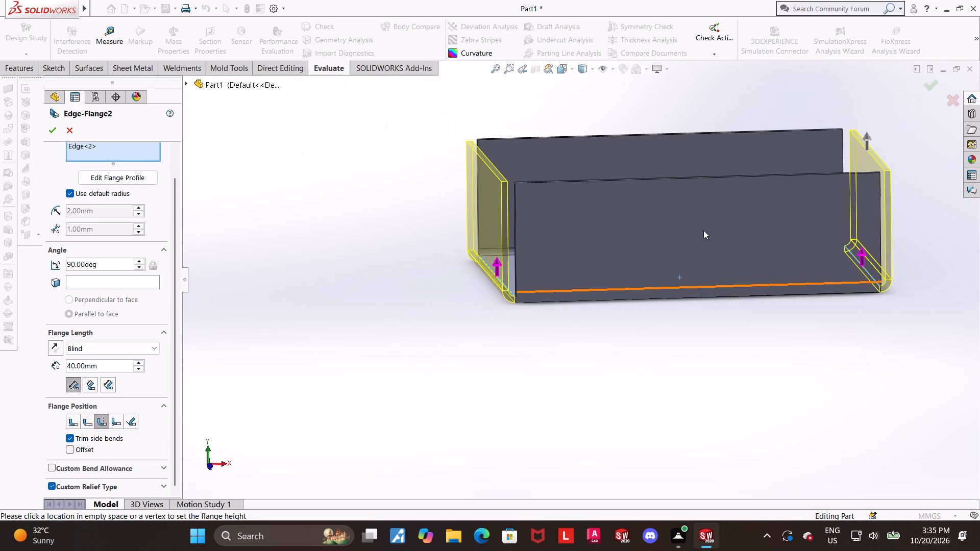
pyautogui.scroll(-2, 731, 183)
pyautogui.scroll(4, 697, 248)
pyautogui.scroll(-3, 733, 269)
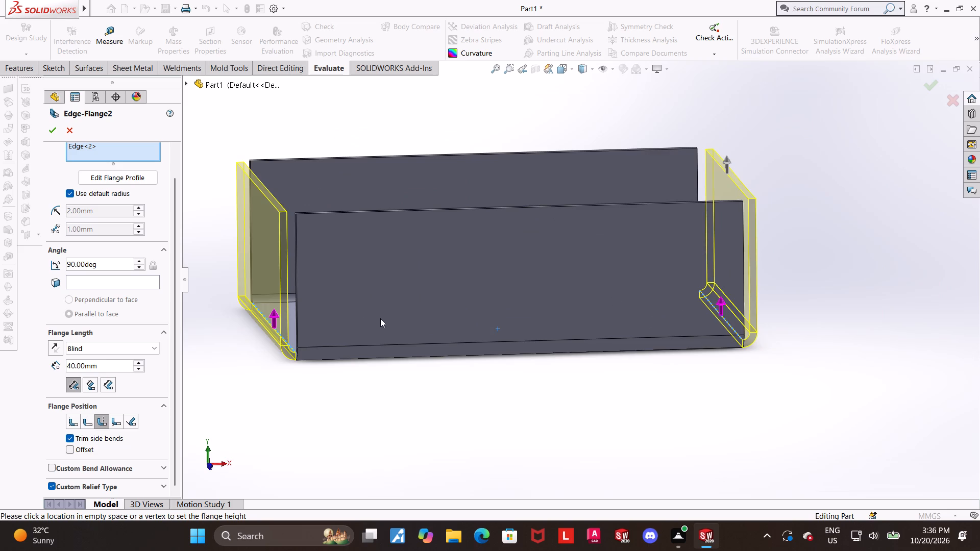
pyautogui.moveTo(363, 319); pyautogui.dragTo(360, 308, button='middle')
pyautogui.scroll(-2, 317, 304)
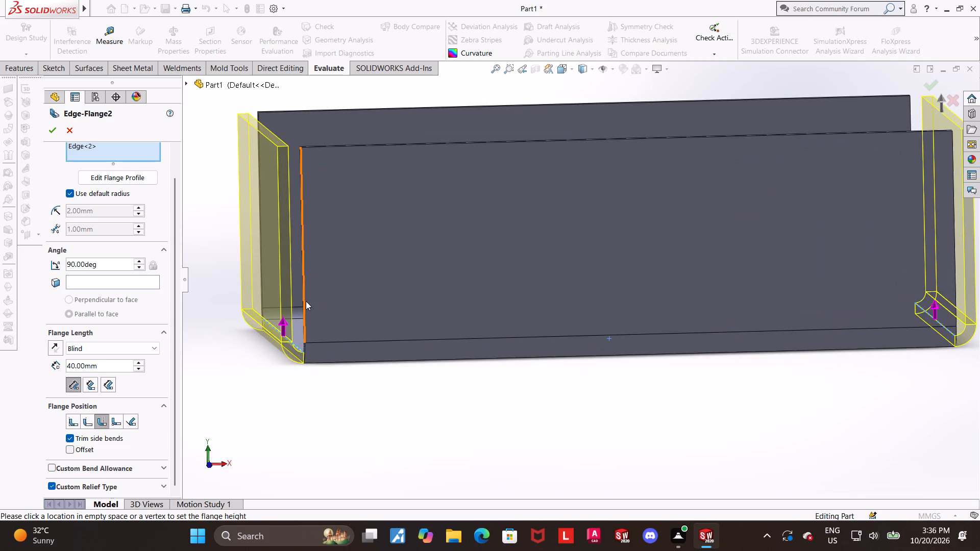
pyautogui.scroll(-2, 303, 305)
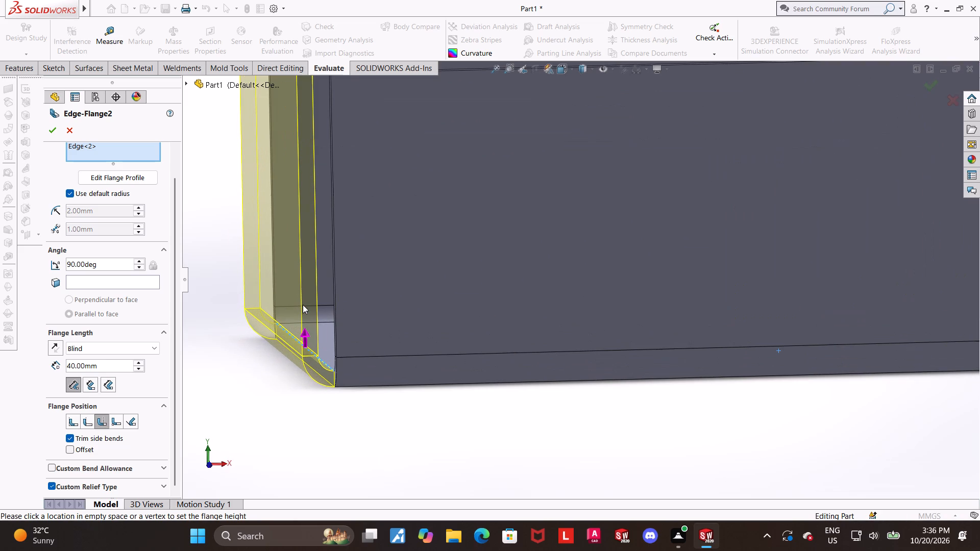
pyautogui.scroll(-1, 303, 305)
pyautogui.scroll(4, 303, 305)
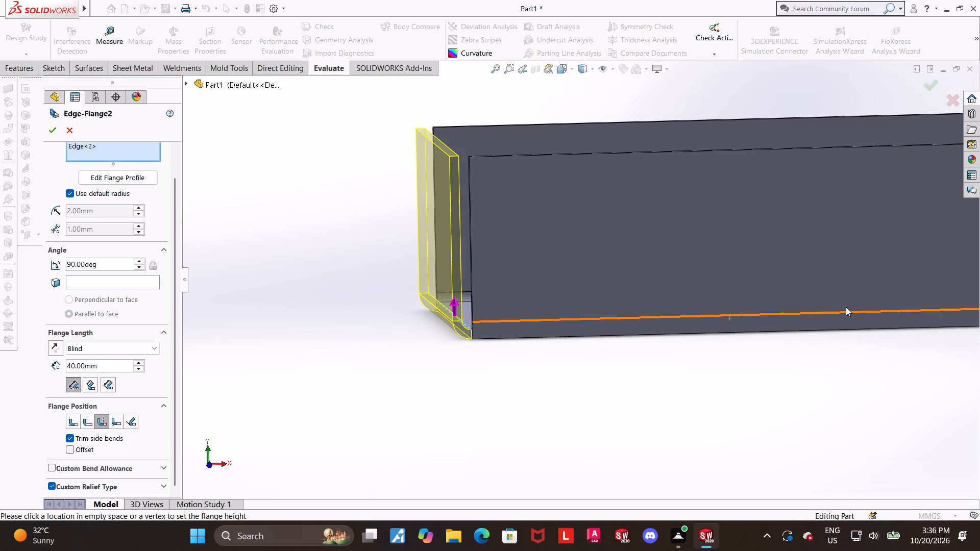
pyautogui.scroll(-3, 713, 296)
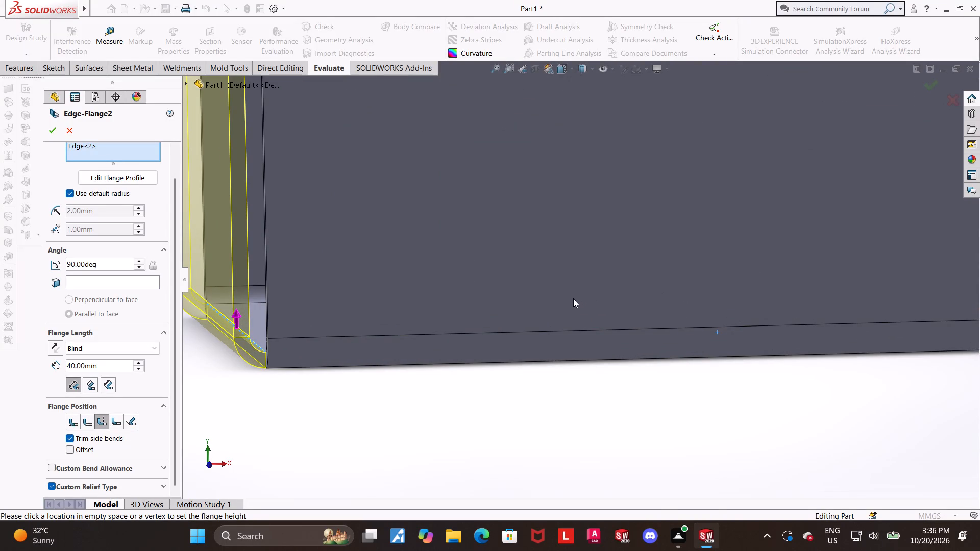
pyautogui.moveTo(574, 299); pyautogui.dragTo(584, 306, button='middle')
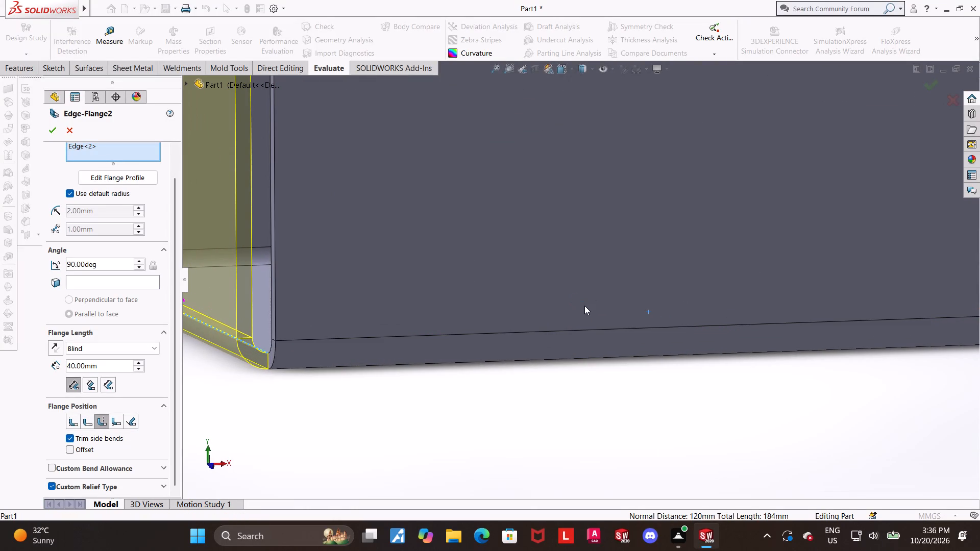
pyautogui.scroll(3, 584, 306)
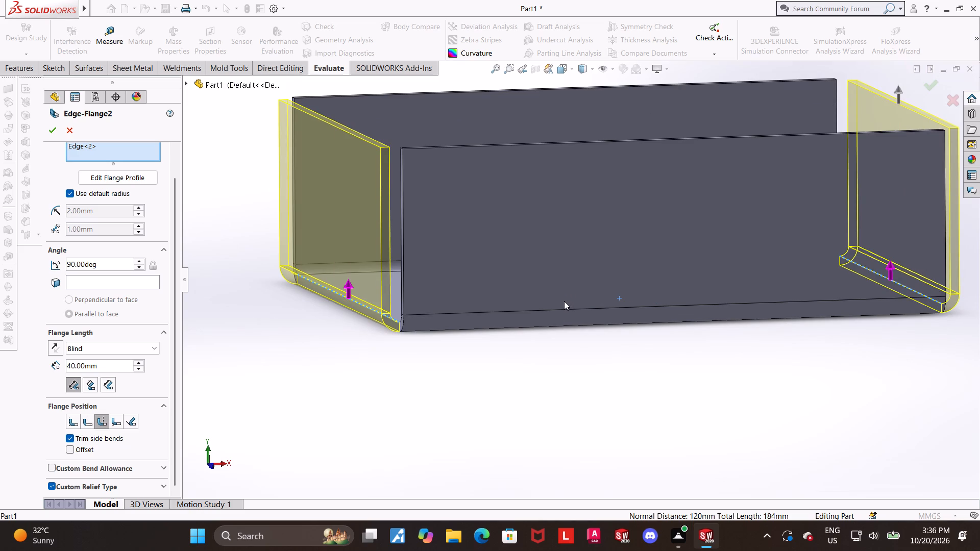
# Apply the custom relief settings to the two end flanges.
pyautogui.click(56, 133)
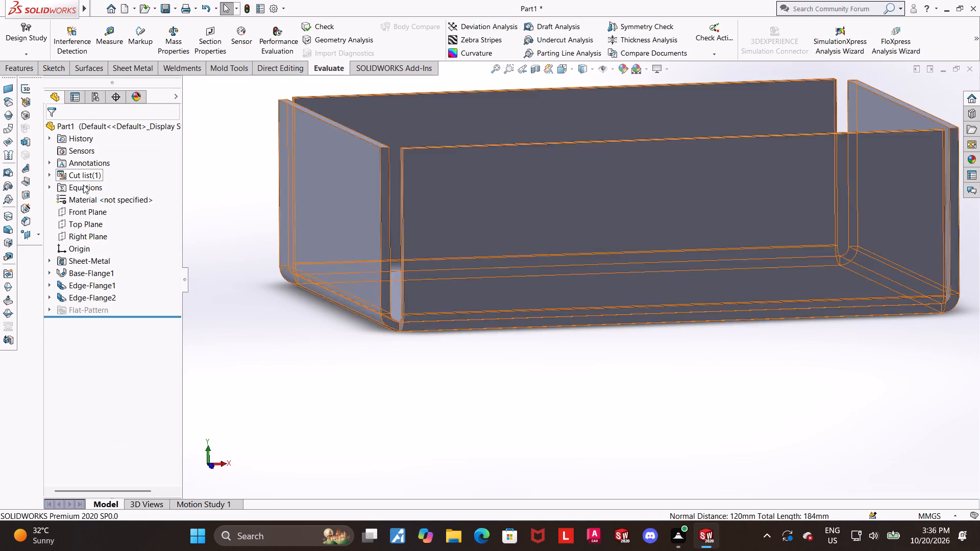
# Edit the two end flanges again, turning off Trim side bends and offsetting their flange position by a blind distance of 2.1 mm.
pyautogui.scroll(1, 104, 203)
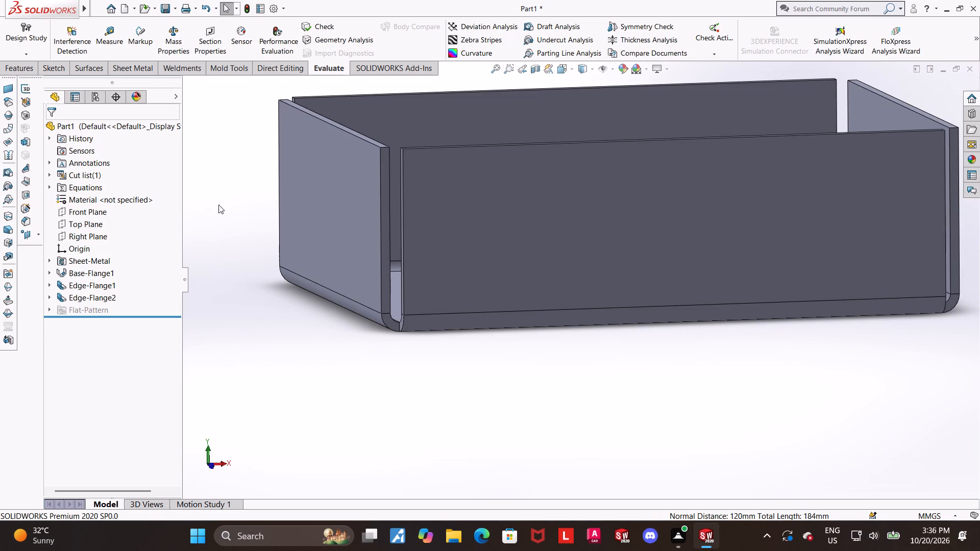
pyautogui.scroll(2, 290, 208)
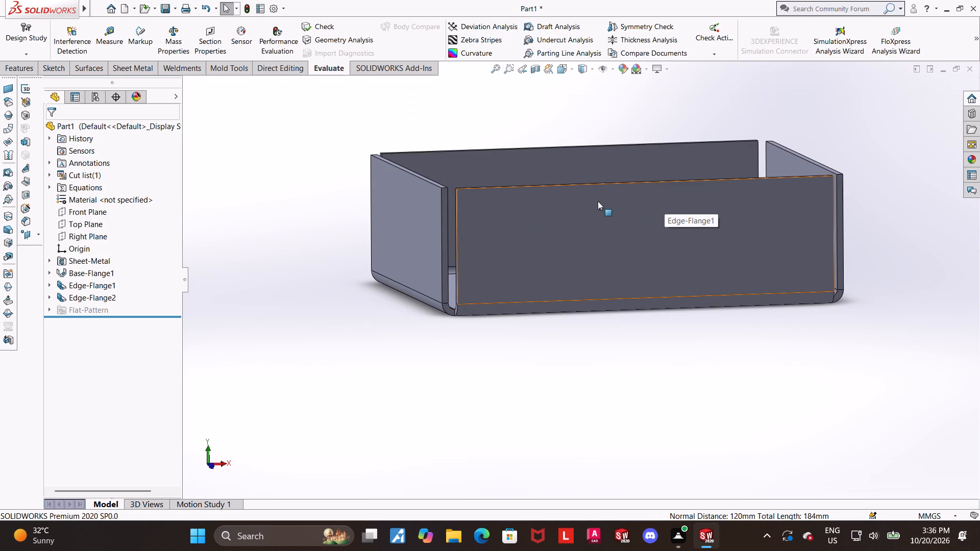
pyautogui.scroll(-2, 598, 201)
pyautogui.scroll(-3, 552, 211)
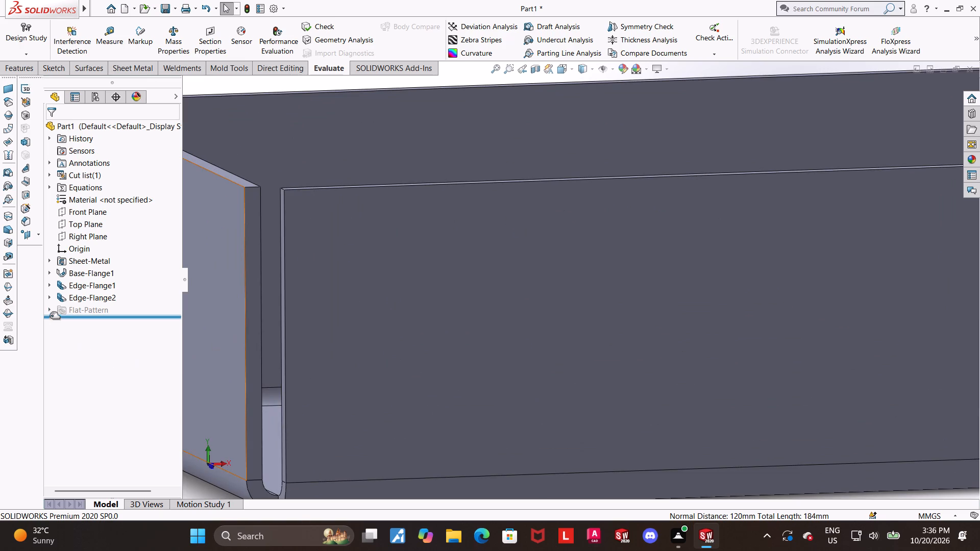
pyautogui.click(60, 300)
pyautogui.click(73, 273)
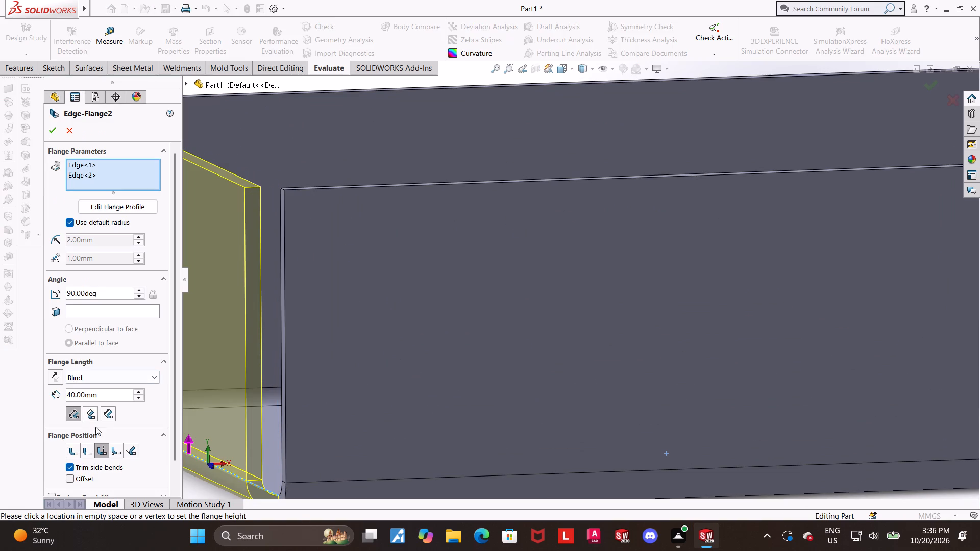
pyautogui.moveTo(171, 363); pyautogui.dragTo(177, 392)
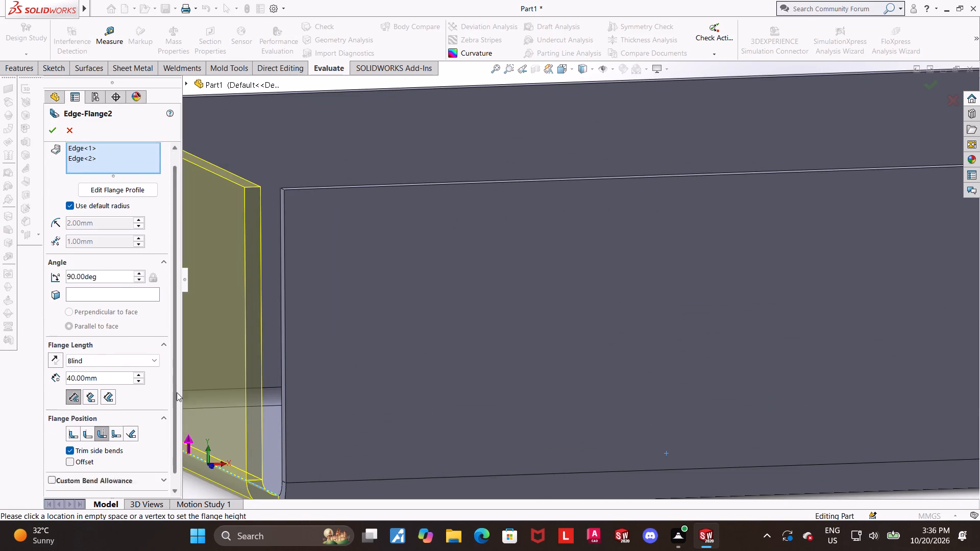
pyautogui.moveTo(177, 392); pyautogui.dragTo(179, 438)
pyautogui.click(70, 451)
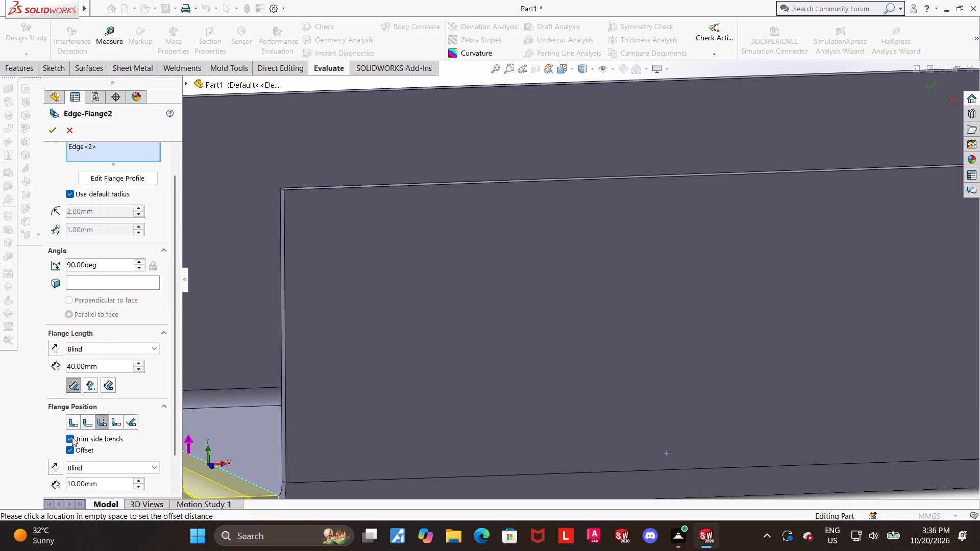
pyautogui.click(71, 437)
pyautogui.moveTo(175, 423); pyautogui.dragTo(178, 473)
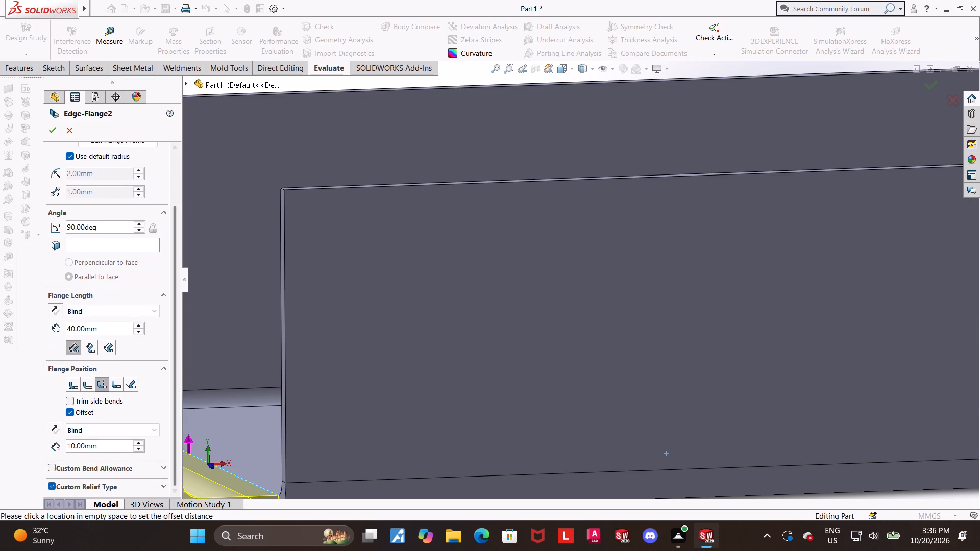
pyautogui.moveTo(119, 448); pyautogui.dragTo(4, 445)
pyautogui.write('6.1')
pyautogui.write('-4')
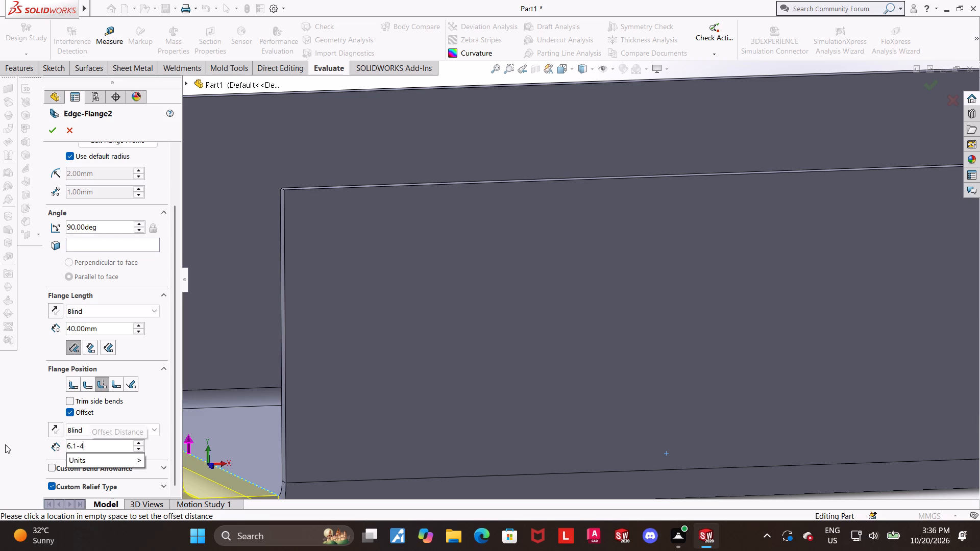
pyautogui.press('Return')
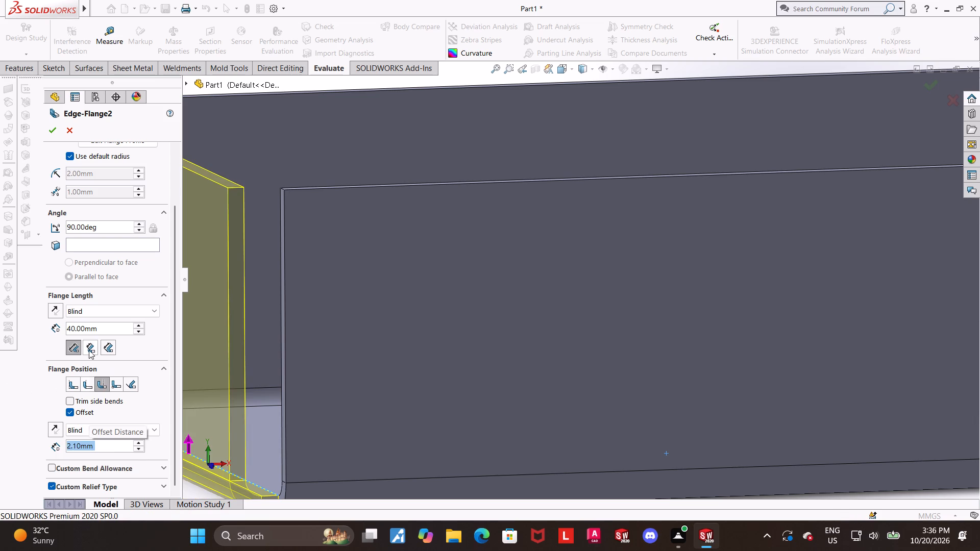
pyautogui.click(46, 129)
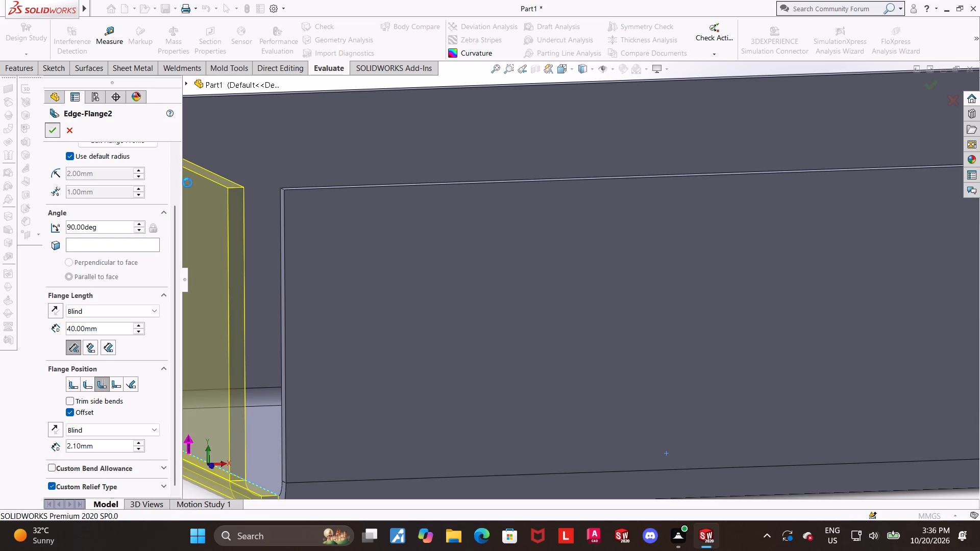
# Measure the distance from the end flange's outer face to the facing thin edge of the adjacent side flange.
pyautogui.scroll(2, 342, 240)
pyautogui.click(101, 34)
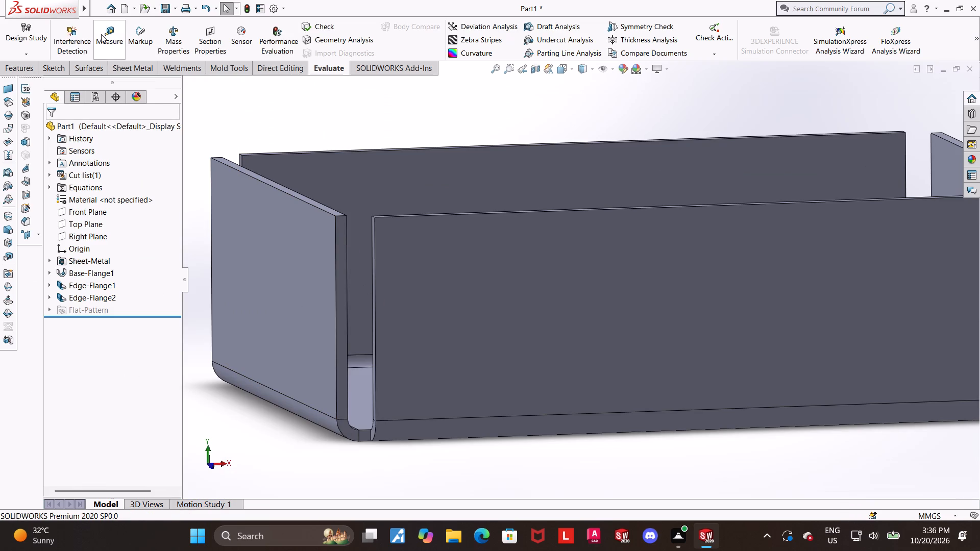
pyautogui.click(265, 261)
pyautogui.moveTo(361, 266); pyautogui.dragTo(382, 285, button='middle')
pyautogui.scroll(-2, 468, 319)
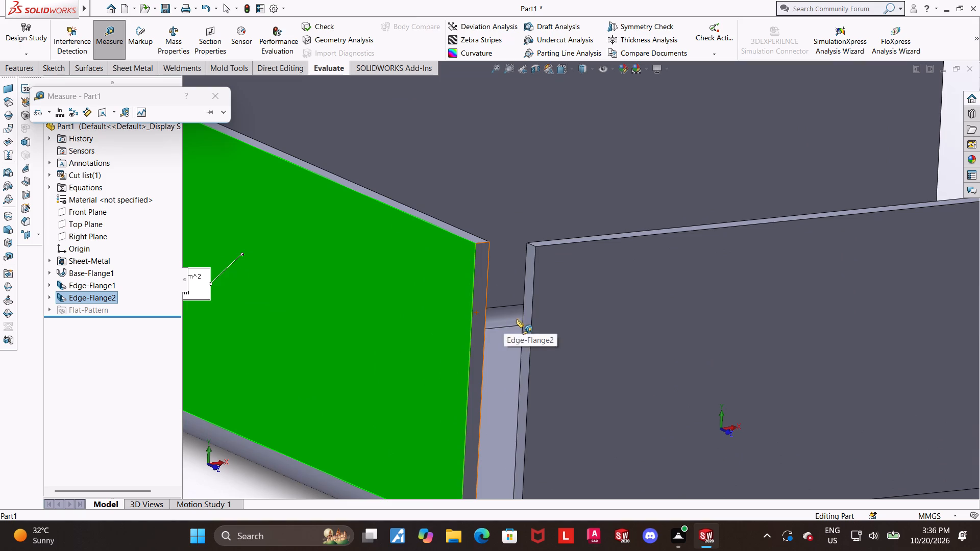
pyautogui.click(527, 320)
pyautogui.scroll(2, 527, 320)
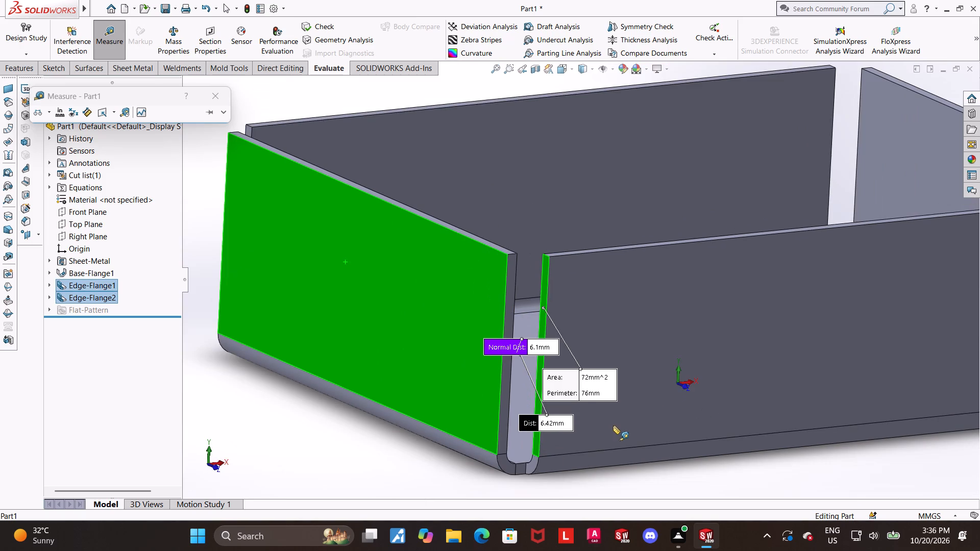
pyautogui.scroll(-1, 597, 413)
pyautogui.scroll(-2, 544, 358)
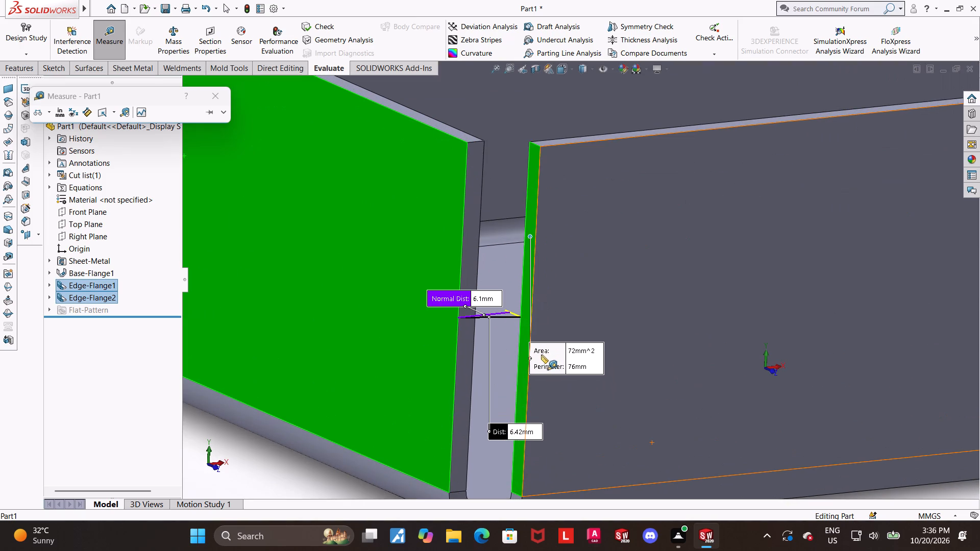
pyautogui.scroll(1, 491, 321)
pyautogui.press('Escape')
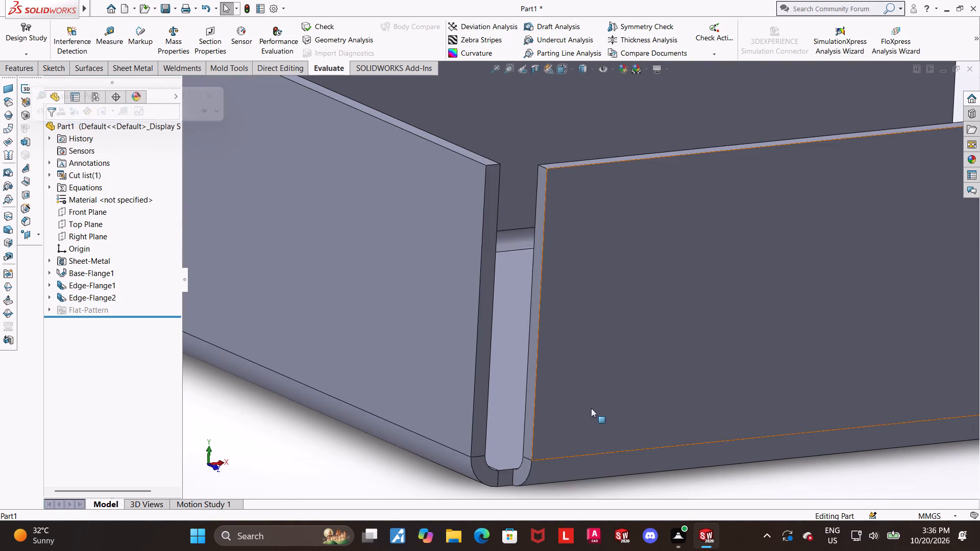
# Examine the whole tray from several sides, checking the gaps at its corners between the end and side flanges.
pyautogui.scroll(3, 609, 450)
pyautogui.moveTo(661, 421); pyautogui.dragTo(614, 412, button='middle')
pyautogui.scroll(5, 612, 411)
pyautogui.press('Escape')
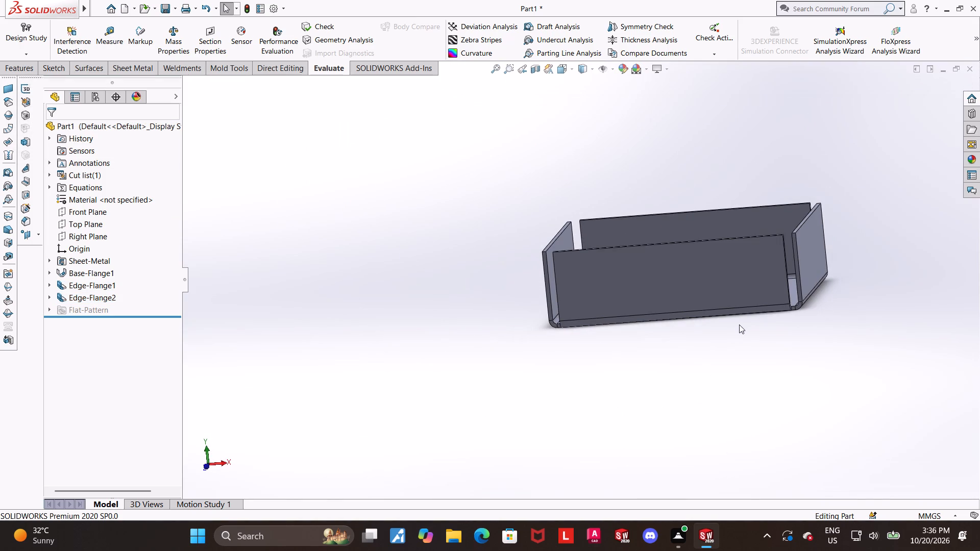
pyautogui.scroll(-3, 794, 301)
pyautogui.moveTo(756, 298); pyautogui.dragTo(775, 323, button='middle')
pyautogui.scroll(-1, 781, 309)
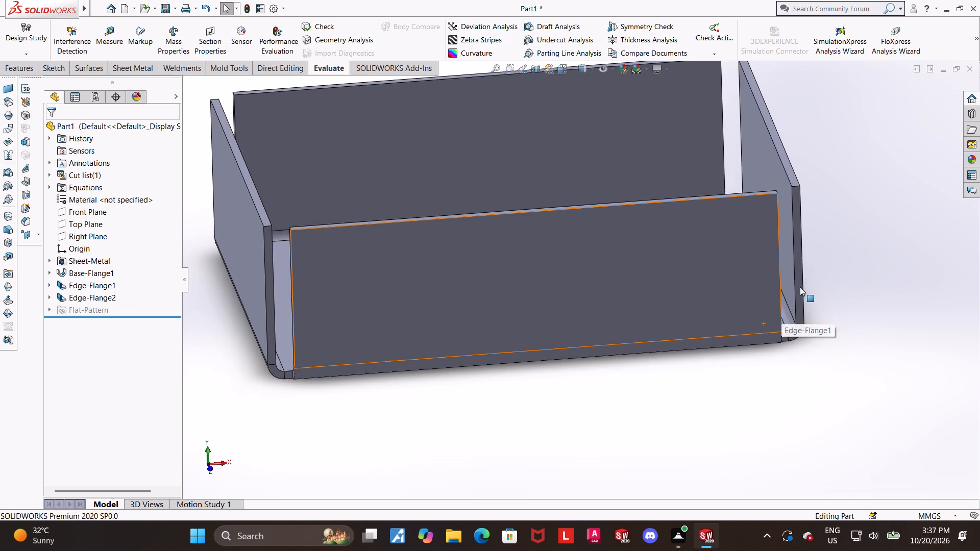
pyautogui.moveTo(789, 288); pyautogui.dragTo(771, 353, button='middle')
pyautogui.scroll(4, 771, 353)
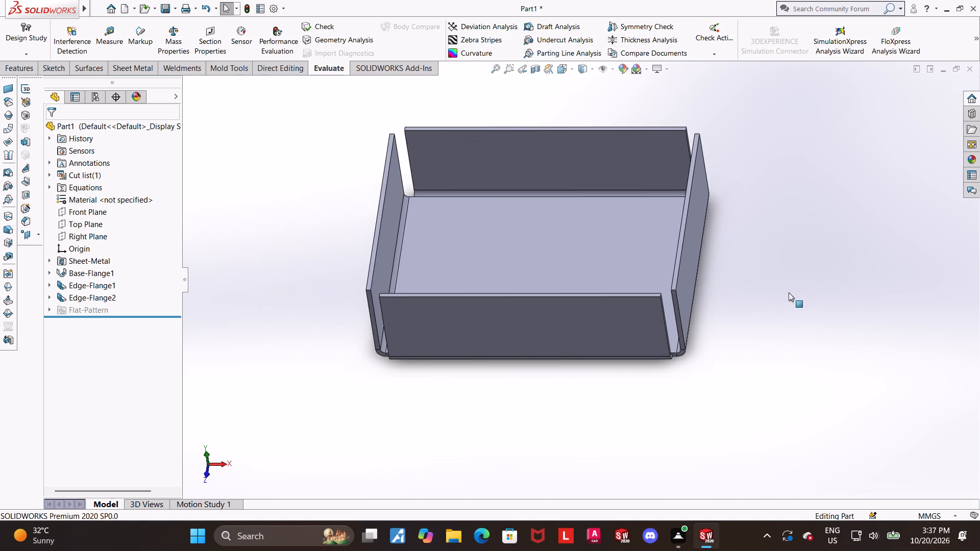
pyautogui.scroll(-1, 629, 263)
pyautogui.moveTo(613, 267); pyautogui.dragTo(605, 277, button='middle')
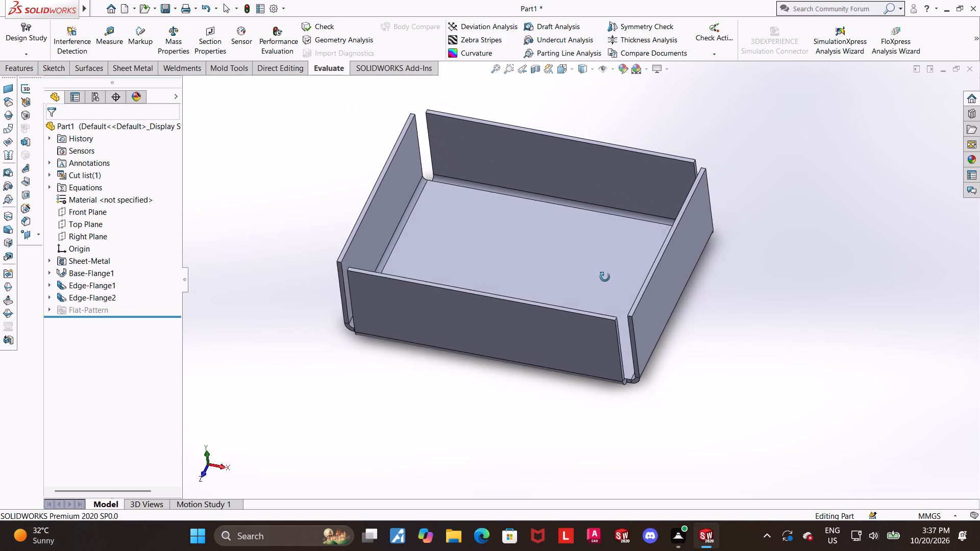
pyautogui.moveTo(605, 277); pyautogui.dragTo(587, 278, button='middle')
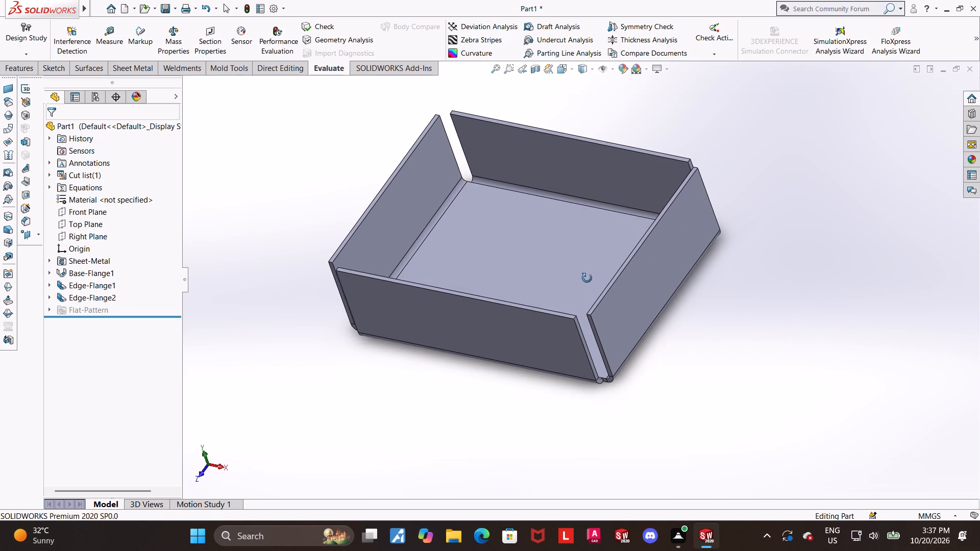
pyautogui.moveTo(587, 278); pyautogui.dragTo(499, 260, button='middle')
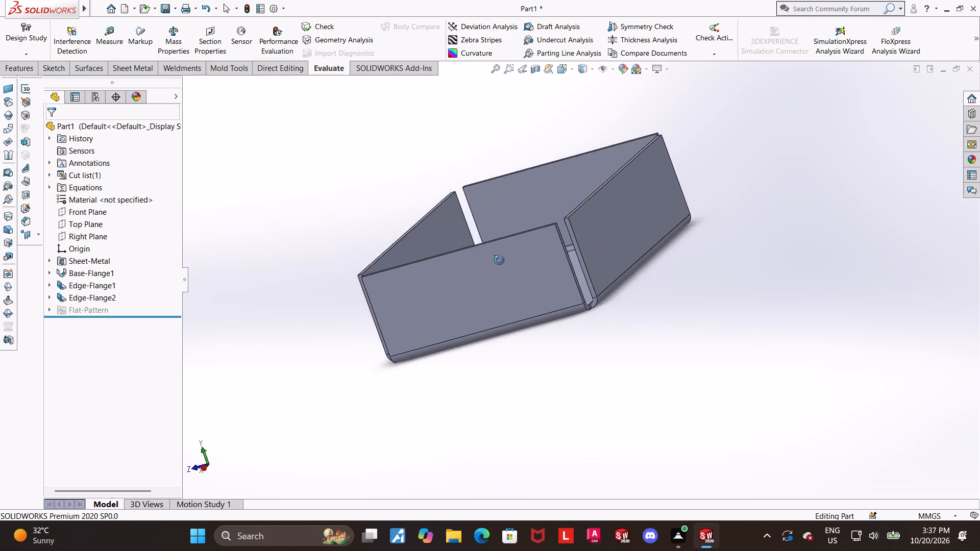
pyautogui.moveTo(499, 260); pyautogui.dragTo(539, 254, button='middle')
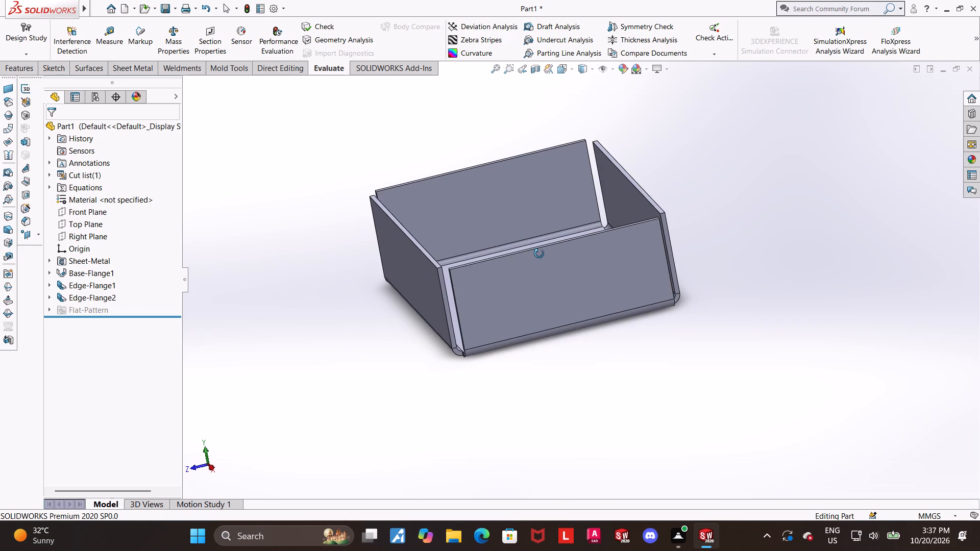
pyautogui.moveTo(539, 254); pyautogui.dragTo(541, 250, button='middle')
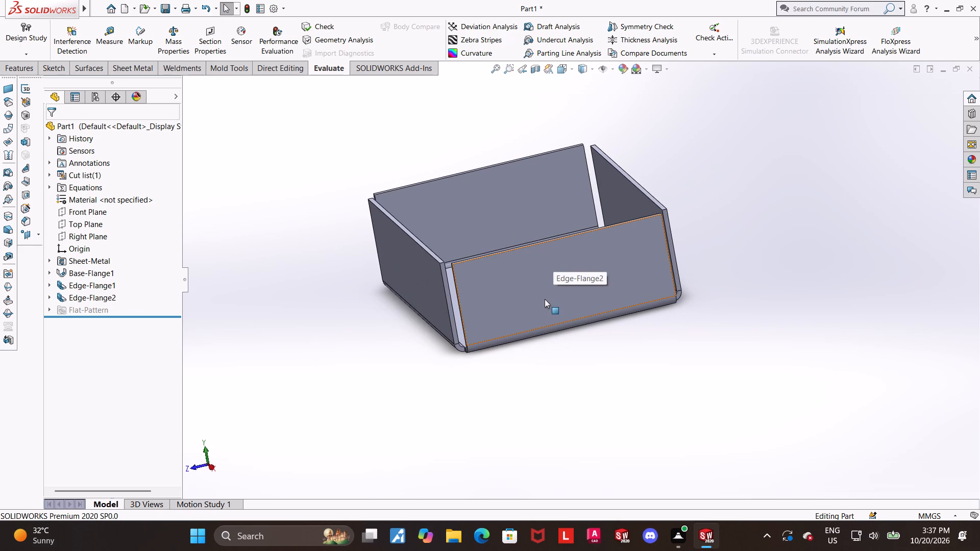
# Sketch a center rectangle about 60 × 25 mm on the outer face of the +X end flange, centred directly above the origin.
pyautogui.click(545, 299)
pyautogui.click(587, 272)
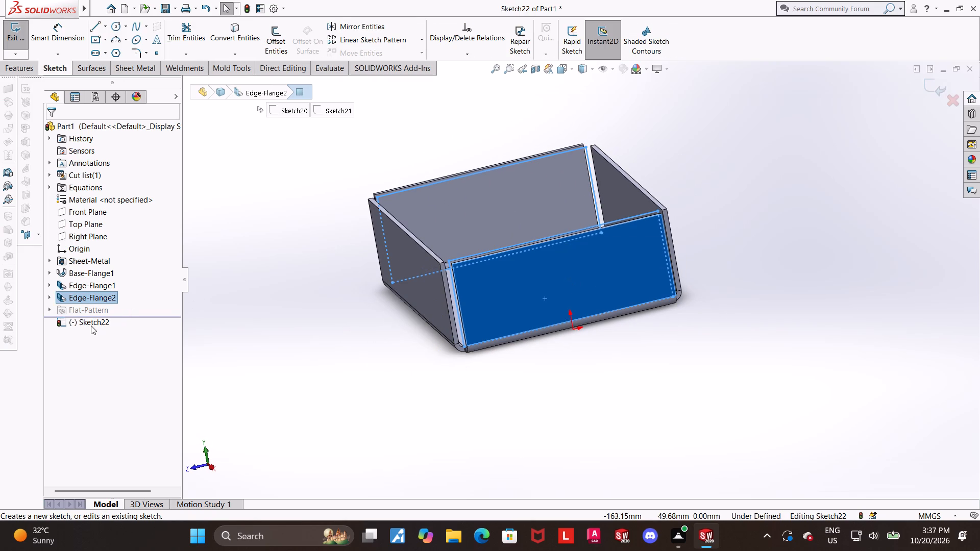
pyautogui.click(91, 325)
pyautogui.click(111, 314)
pyautogui.scroll(2, 725, 296)
pyautogui.scroll(-2, 740, 256)
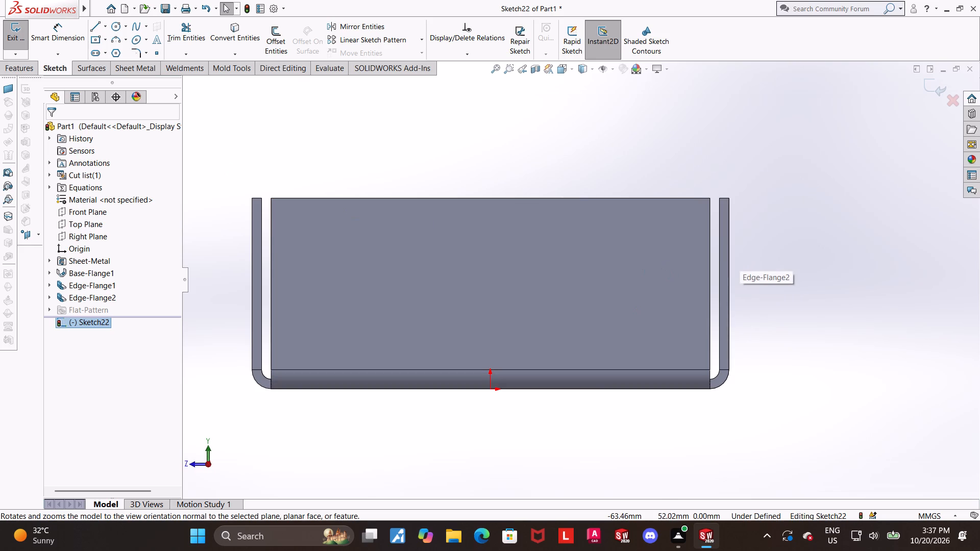
pyautogui.click(94, 40)
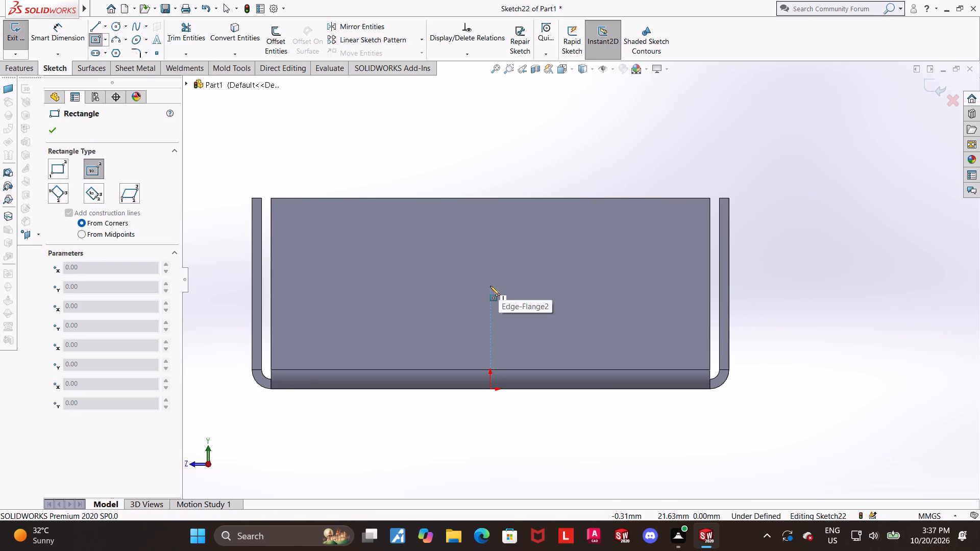
pyautogui.click(490, 286)
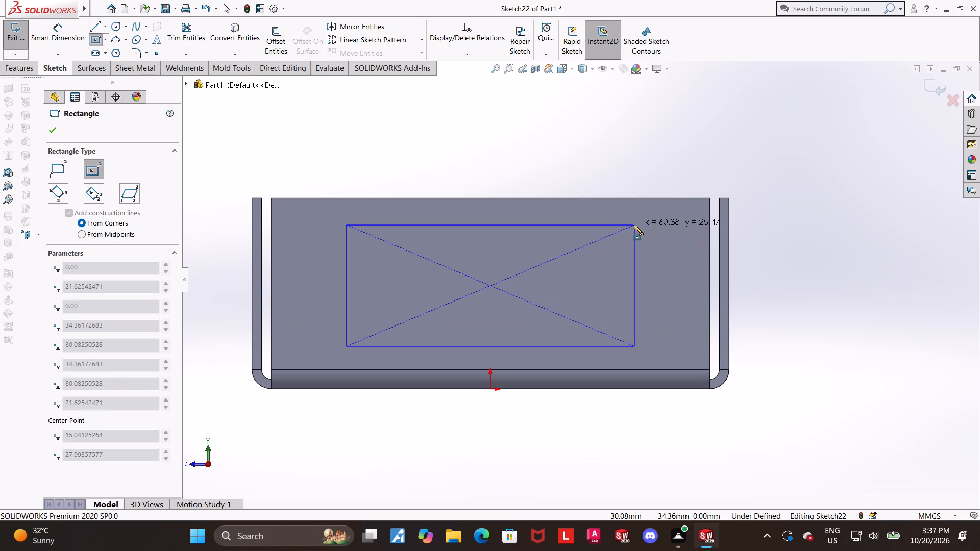
pyautogui.click(633, 225)
pyautogui.press('Escape')
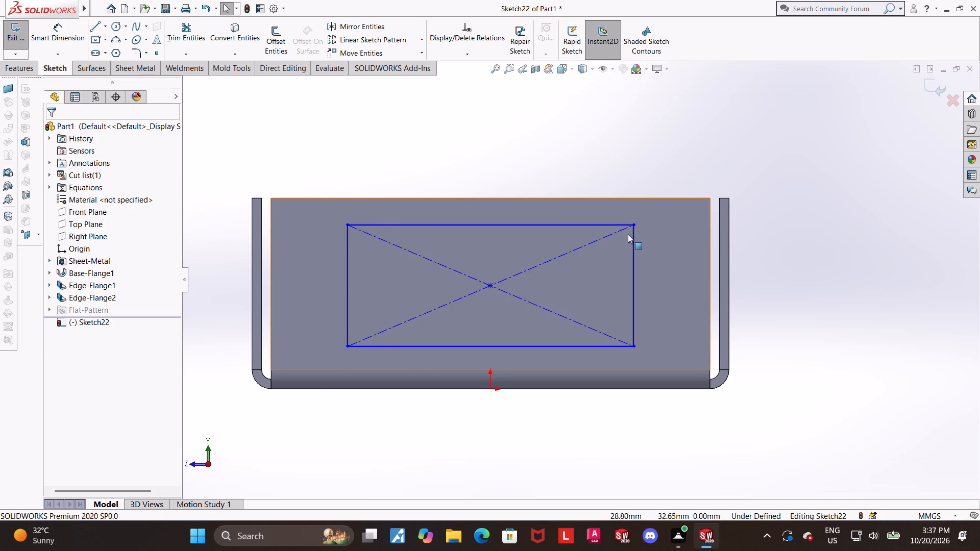
# Round all four corners of the rectangle with 8 mm sketch fillets.
pyautogui.scroll(1, 626, 235)
pyautogui.scroll(-1, 609, 249)
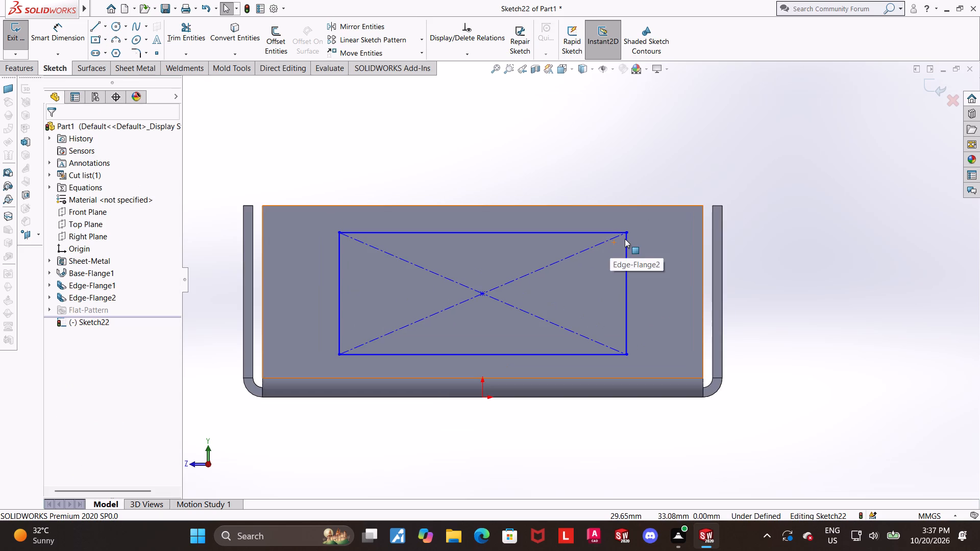
pyautogui.scroll(-1, 625, 239)
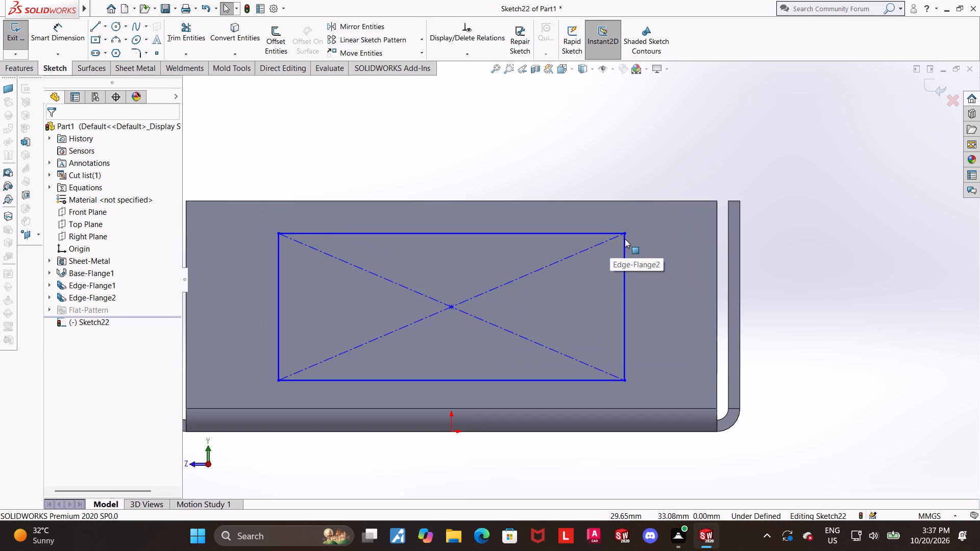
pyautogui.scroll(1, 625, 239)
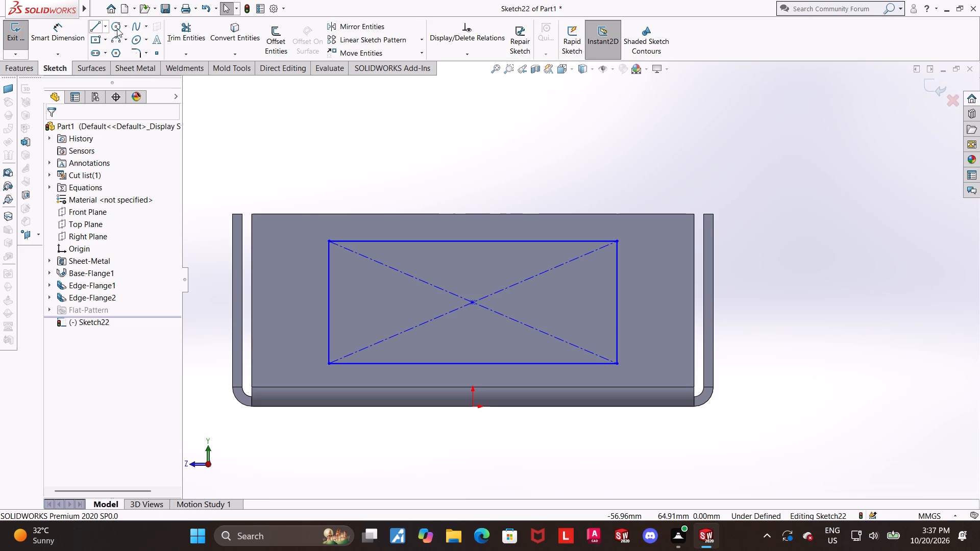
pyautogui.click(137, 52)
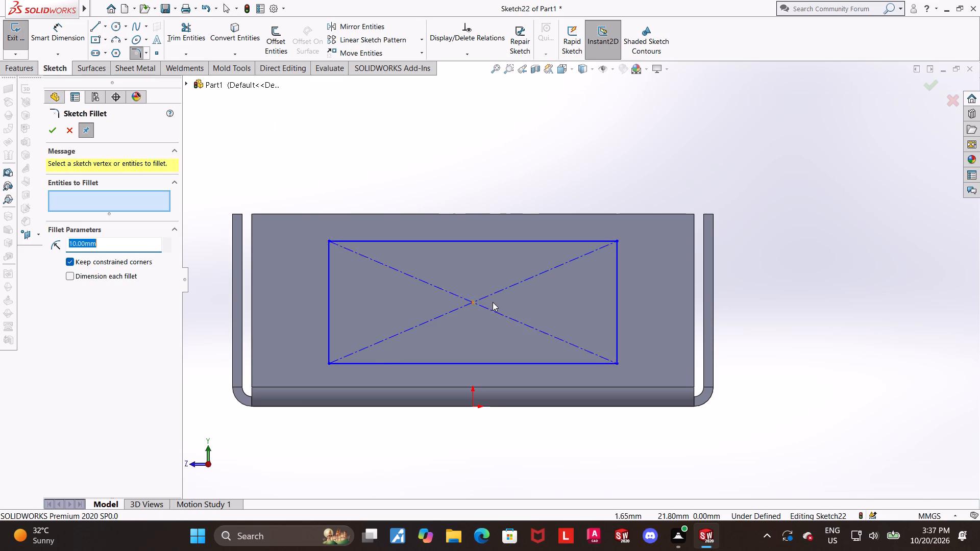
pyautogui.scroll(1, 493, 302)
pyautogui.scroll(-1, 513, 311)
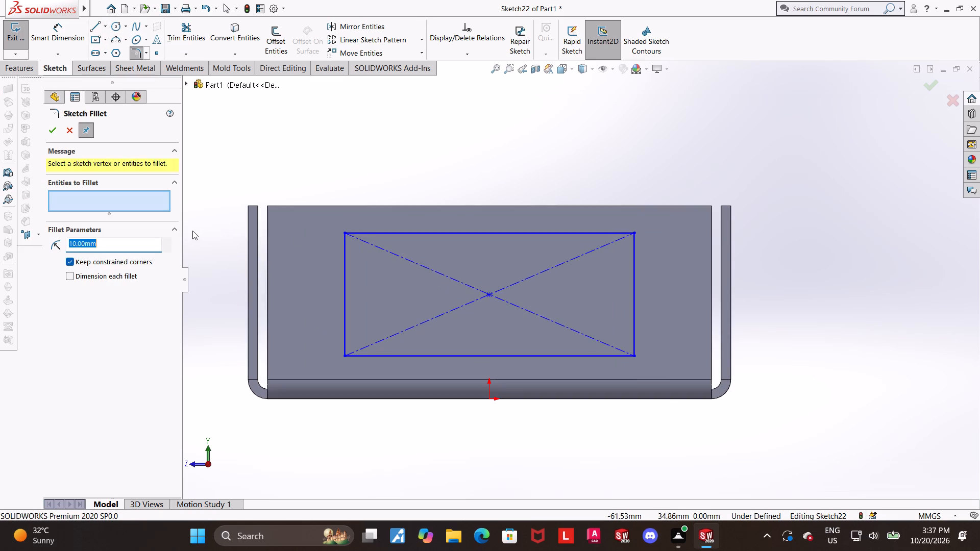
pyautogui.press('8')
pyautogui.press('Return')
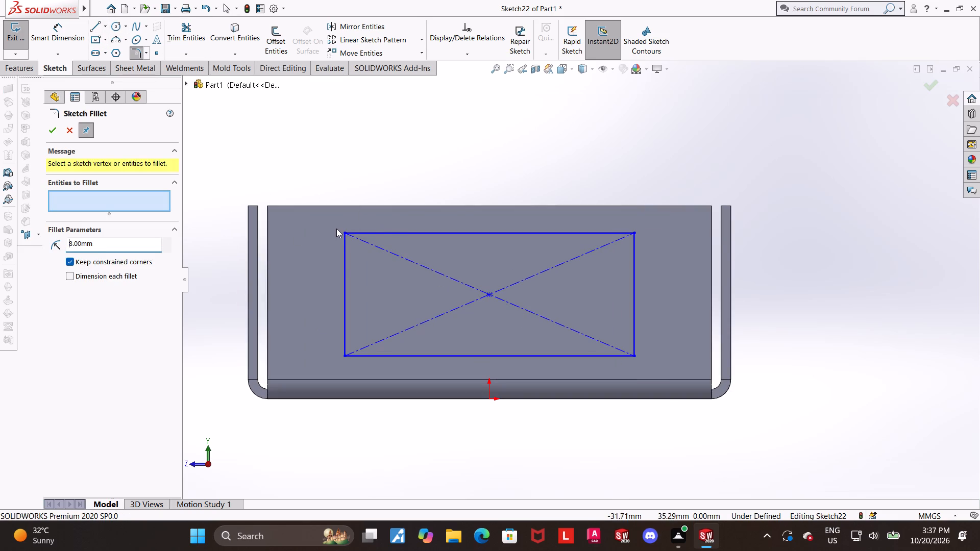
pyautogui.click(345, 231)
pyautogui.click(635, 234)
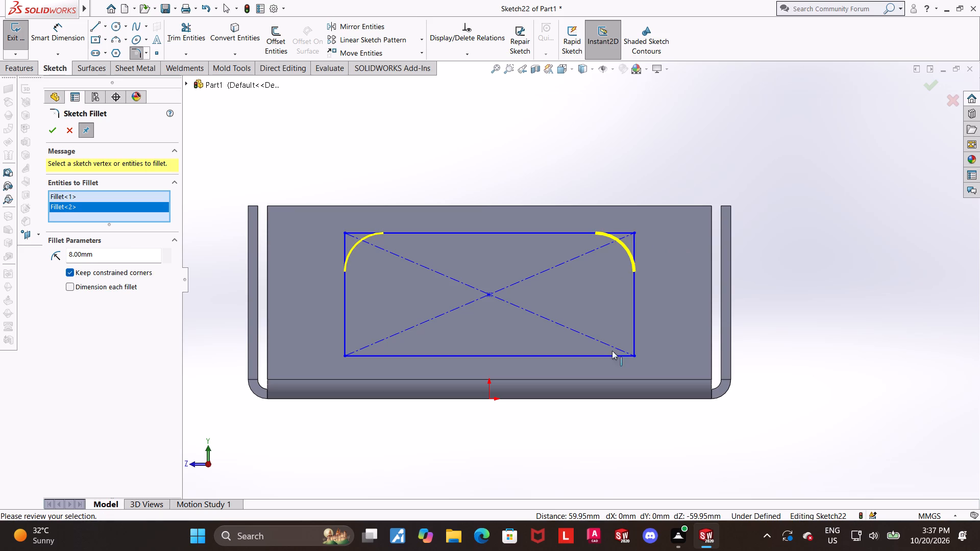
pyautogui.click(633, 356)
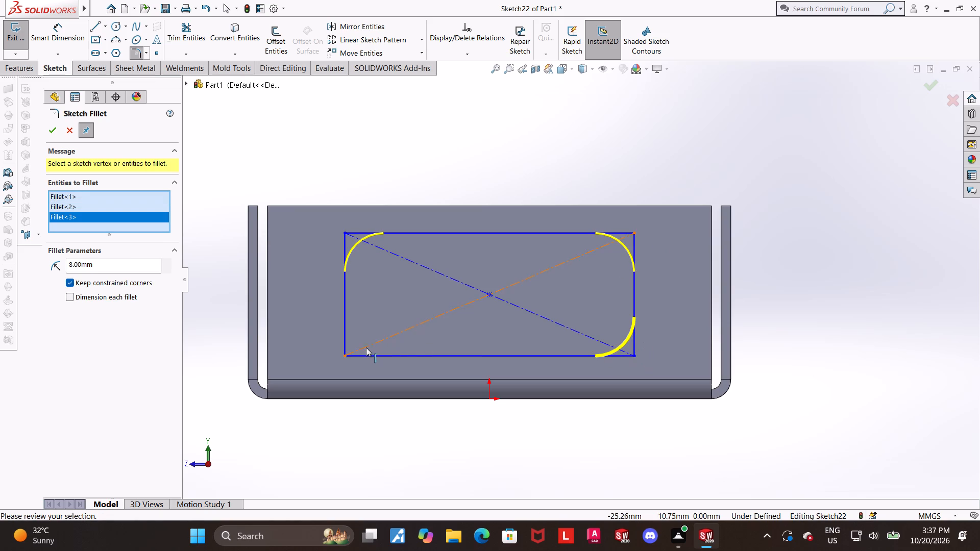
pyautogui.click(346, 353)
pyautogui.click(52, 135)
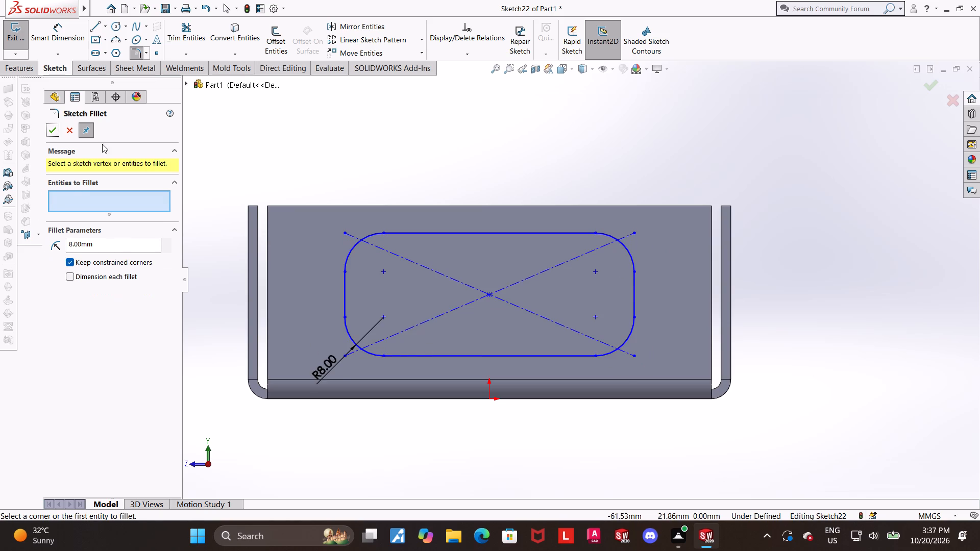
# Dimension the horizontal distance between the centres of the two lower fillet arcs as 34 mm.
pyautogui.click(67, 33)
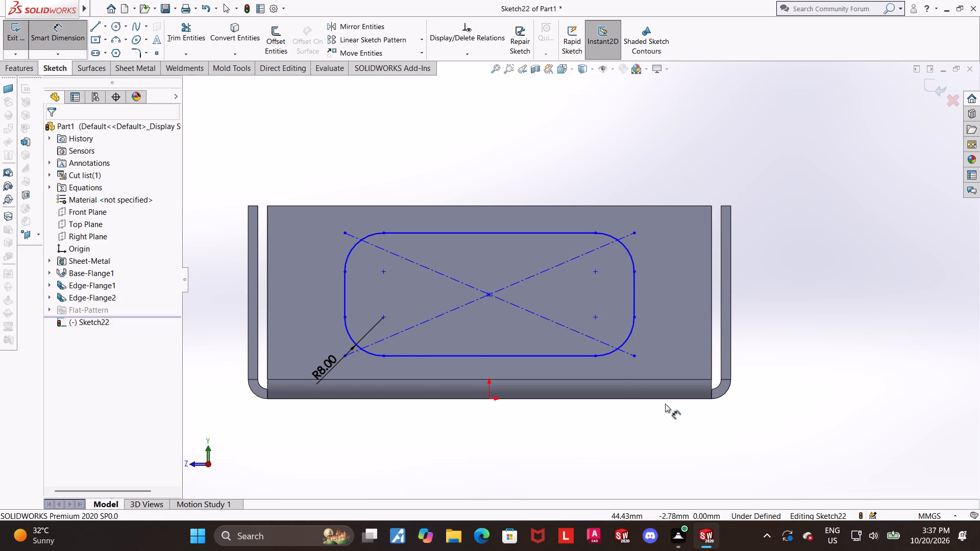
pyautogui.click(596, 320)
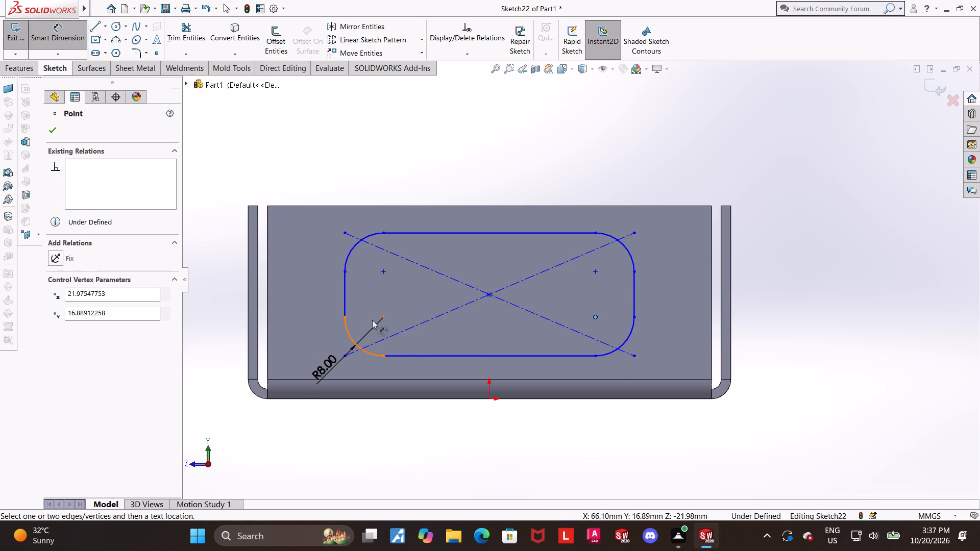
pyautogui.click(383, 317)
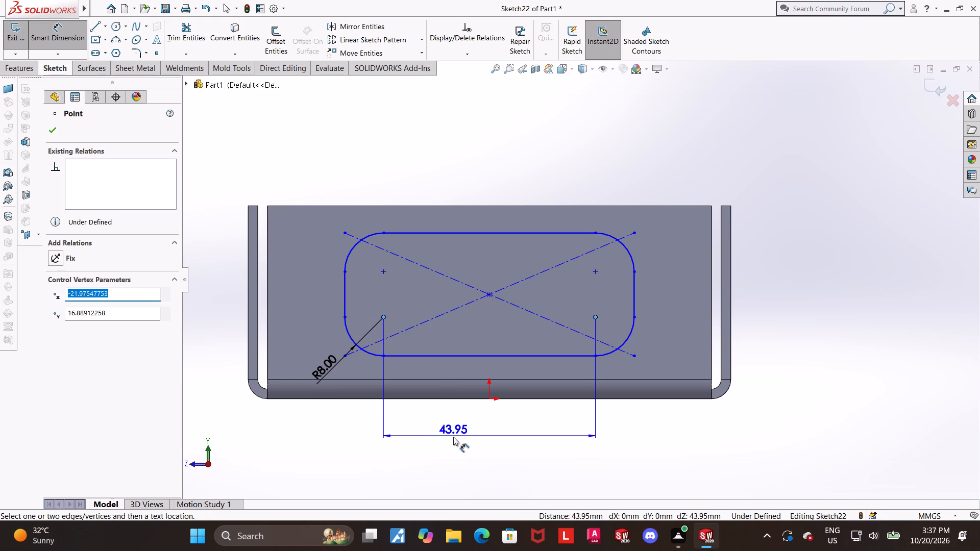
pyautogui.click(453, 437)
pyautogui.write('34')
pyautogui.press('Return')
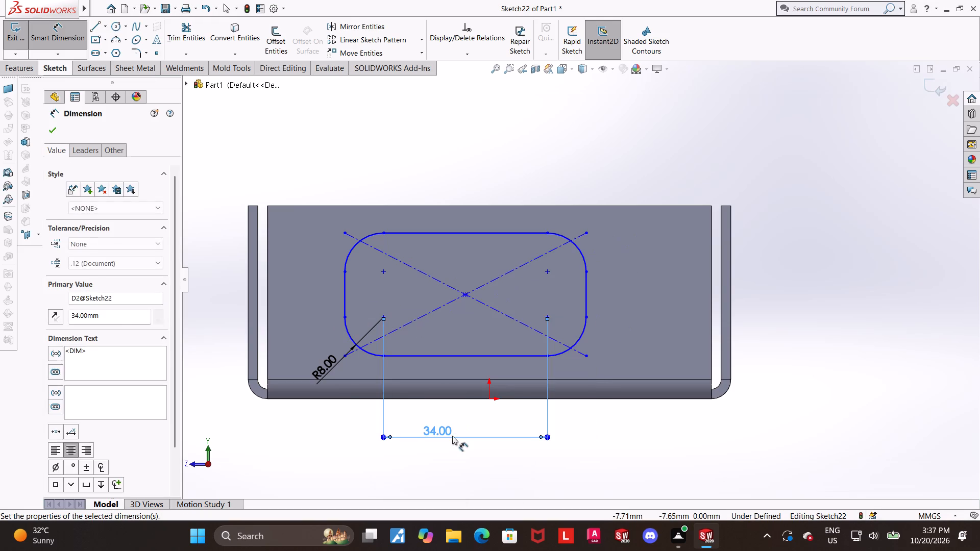
pyautogui.press('Escape')
# Dimension the horizontal distance from the lower -Z fillet centre to the outer edge of the -Z side flange as 33 mm.
pyautogui.click(64, 38)
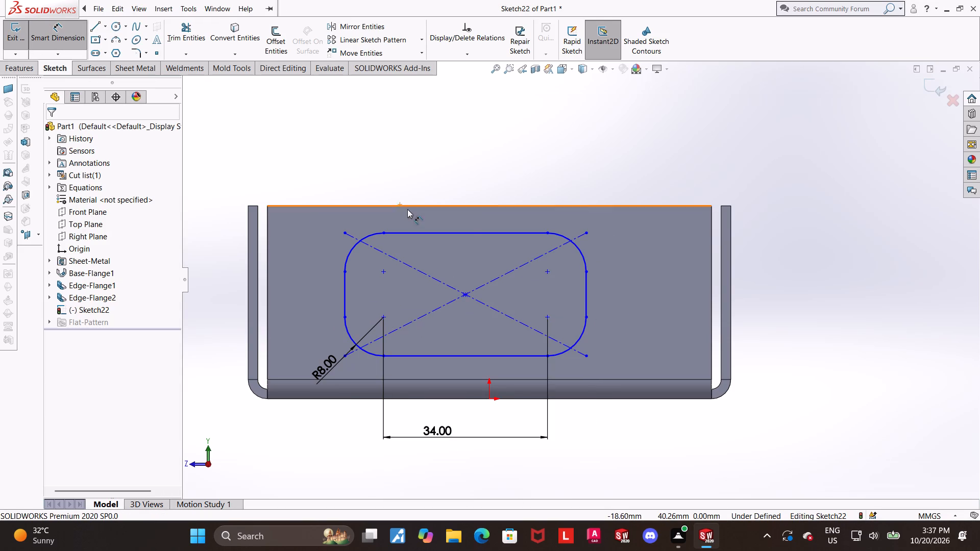
pyautogui.click(548, 317)
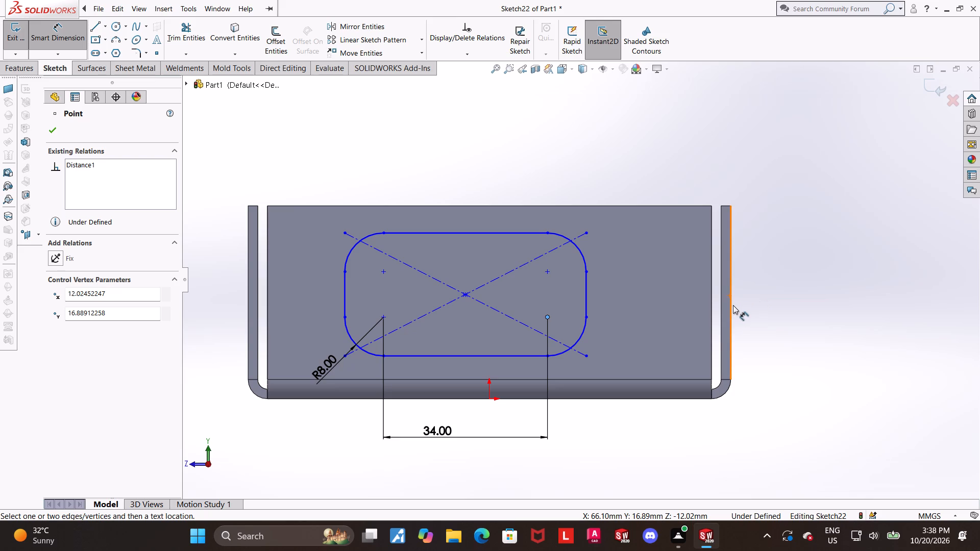
pyautogui.click(733, 305)
pyautogui.click(731, 328)
pyautogui.scroll(1, 732, 329)
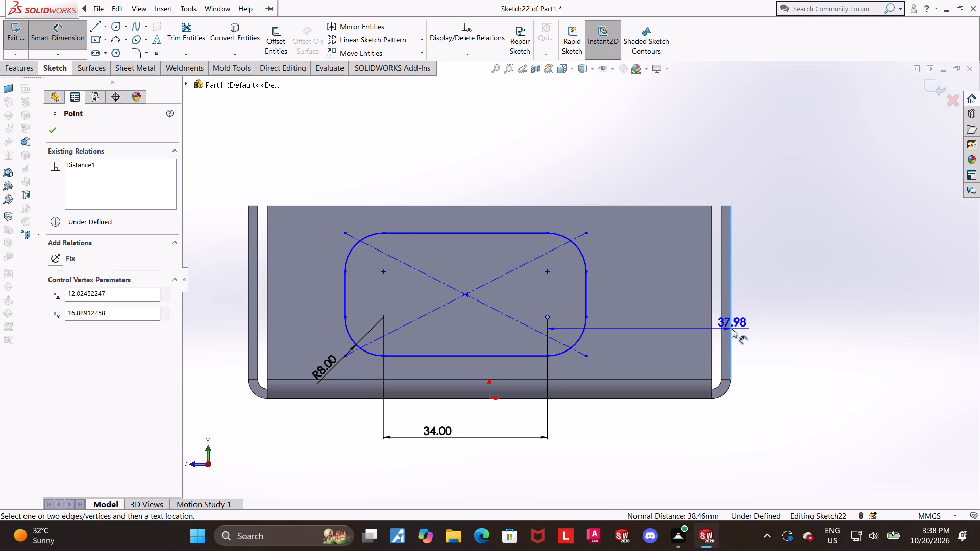
pyautogui.scroll(1, 732, 329)
pyautogui.click(682, 407)
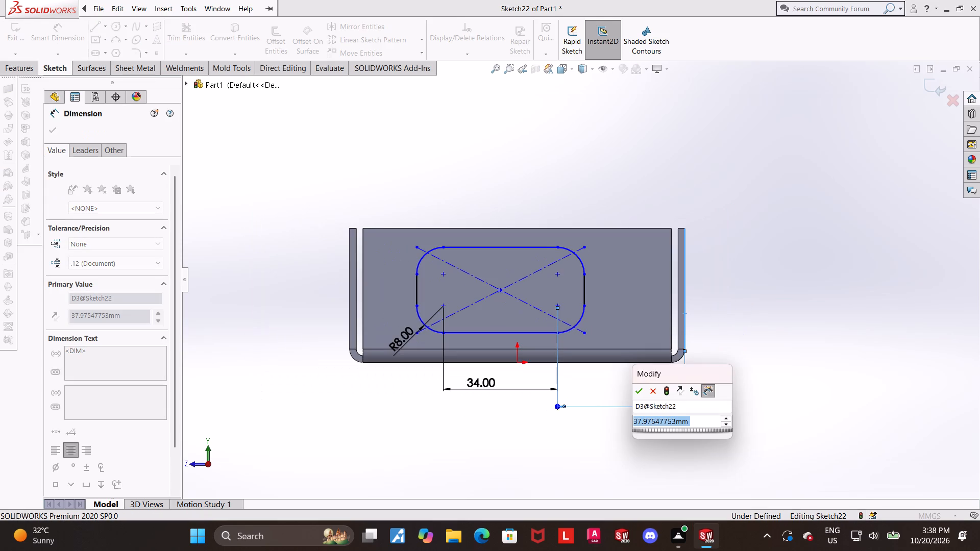
pyautogui.write('33')
pyautogui.press('Return')
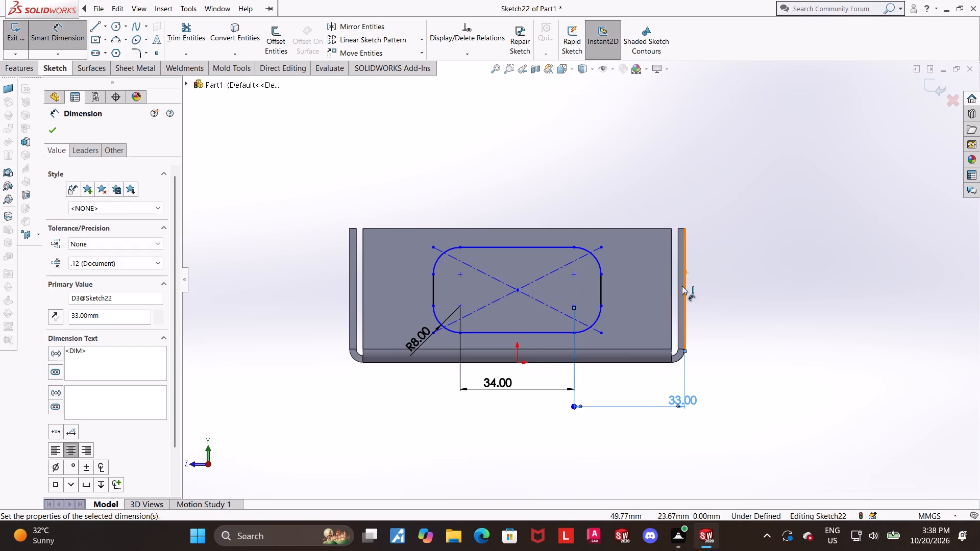
pyautogui.scroll(-2, 516, 257)
pyautogui.press('Escape')
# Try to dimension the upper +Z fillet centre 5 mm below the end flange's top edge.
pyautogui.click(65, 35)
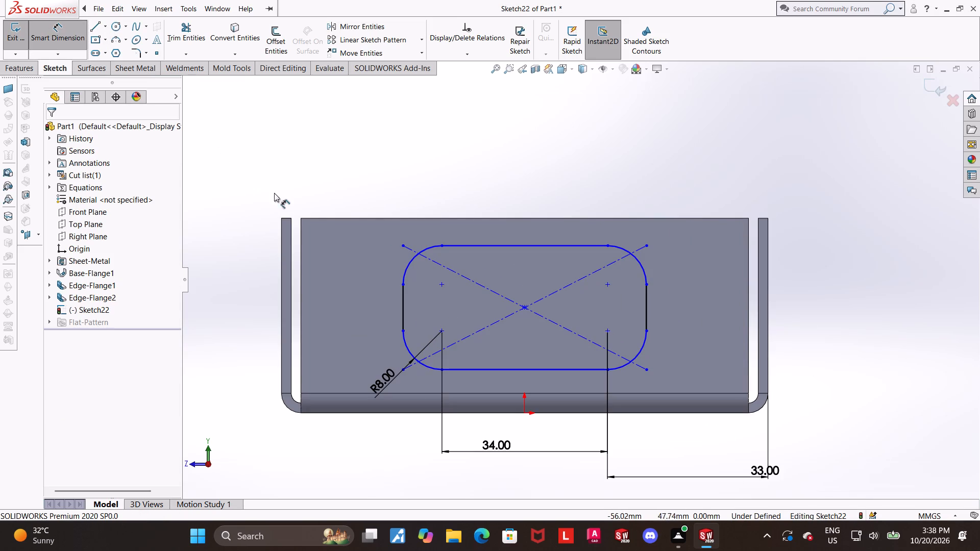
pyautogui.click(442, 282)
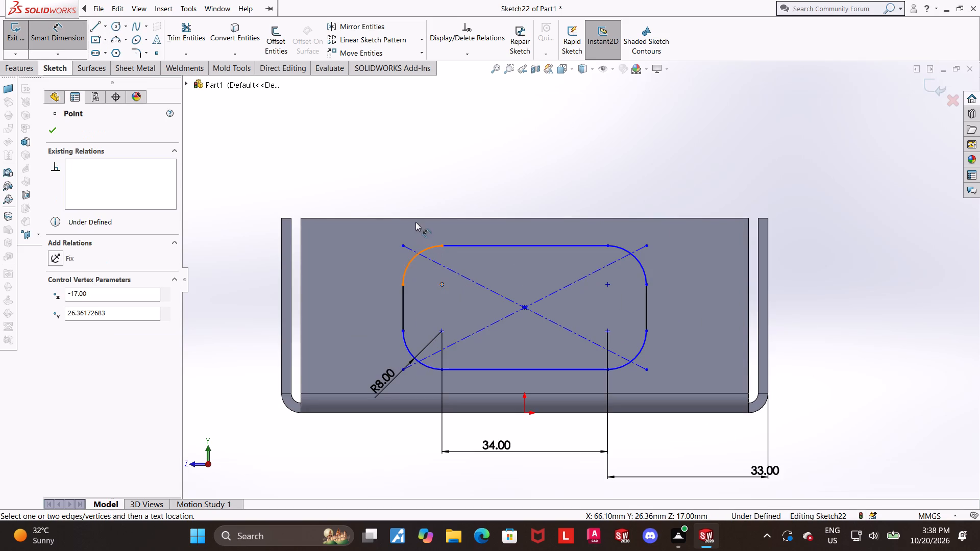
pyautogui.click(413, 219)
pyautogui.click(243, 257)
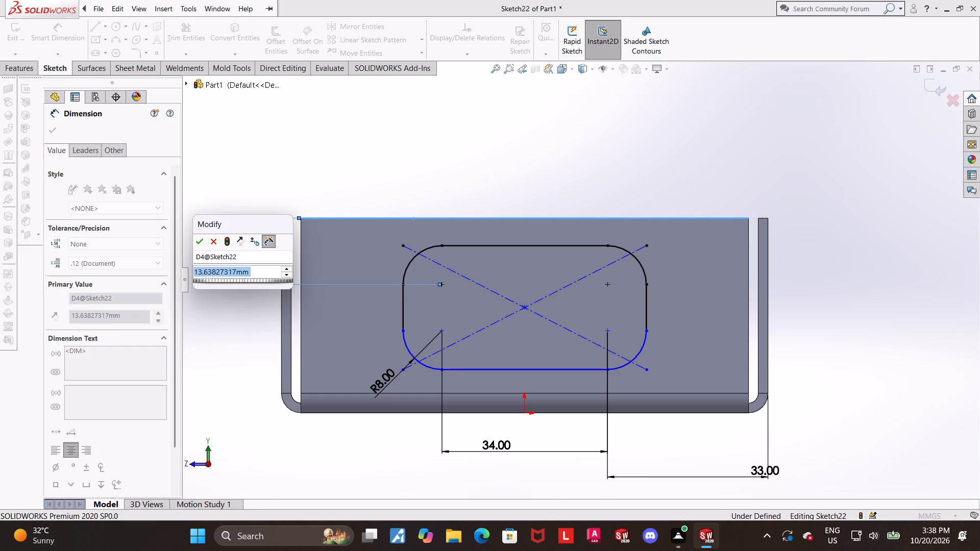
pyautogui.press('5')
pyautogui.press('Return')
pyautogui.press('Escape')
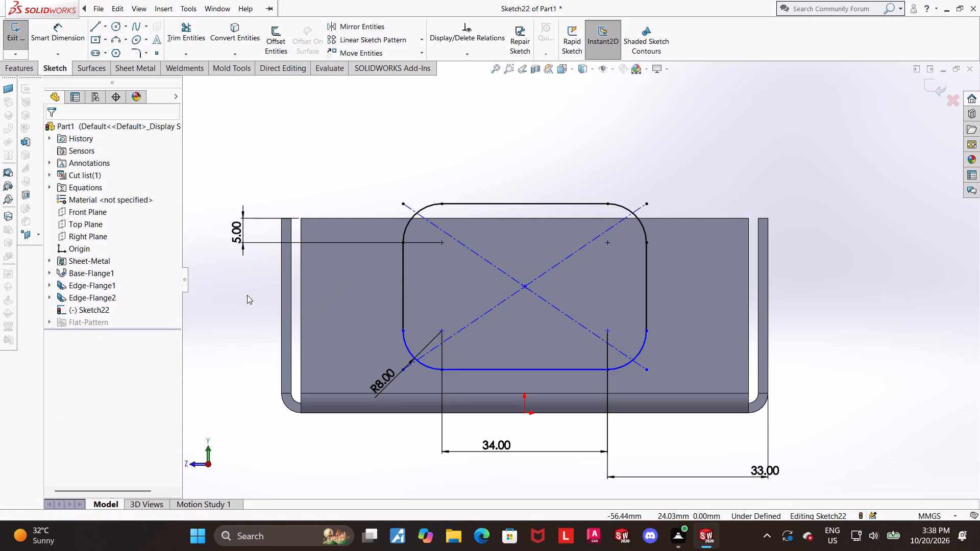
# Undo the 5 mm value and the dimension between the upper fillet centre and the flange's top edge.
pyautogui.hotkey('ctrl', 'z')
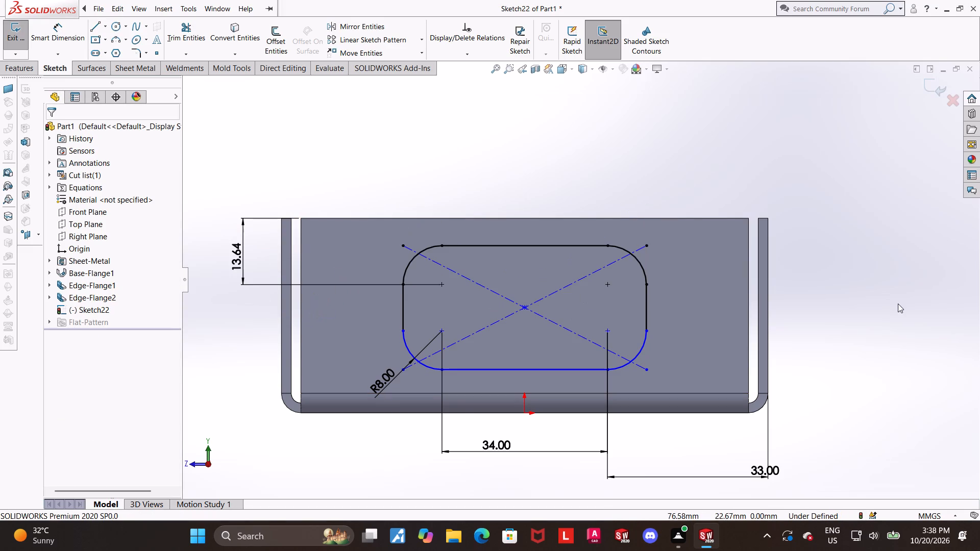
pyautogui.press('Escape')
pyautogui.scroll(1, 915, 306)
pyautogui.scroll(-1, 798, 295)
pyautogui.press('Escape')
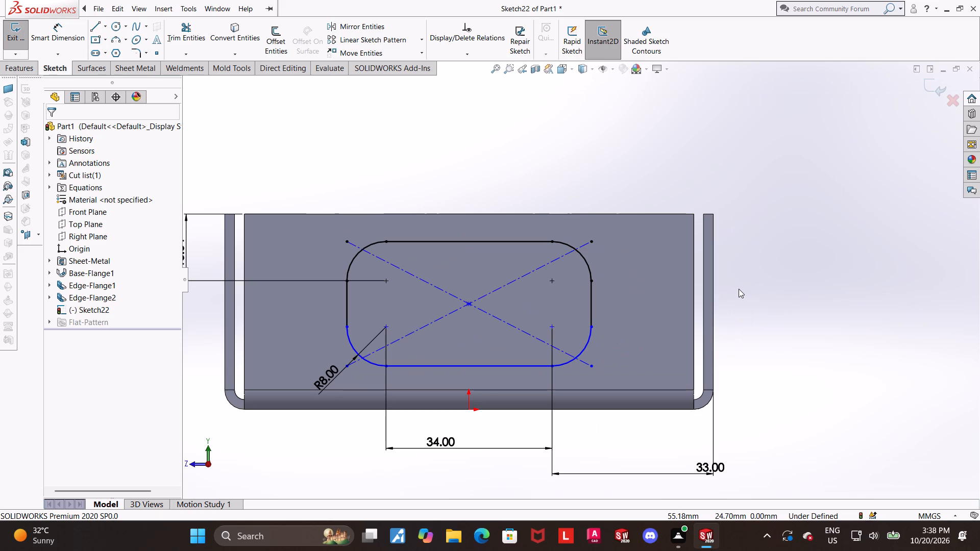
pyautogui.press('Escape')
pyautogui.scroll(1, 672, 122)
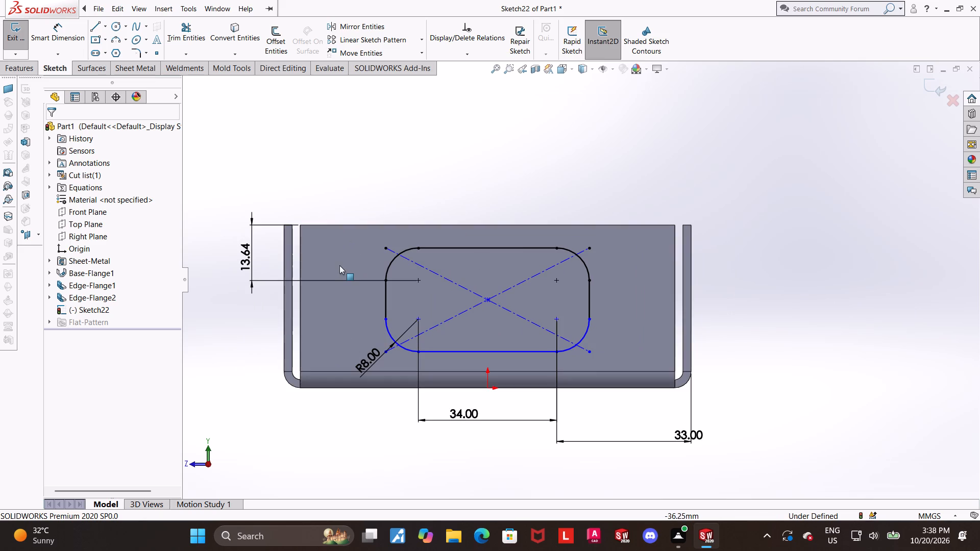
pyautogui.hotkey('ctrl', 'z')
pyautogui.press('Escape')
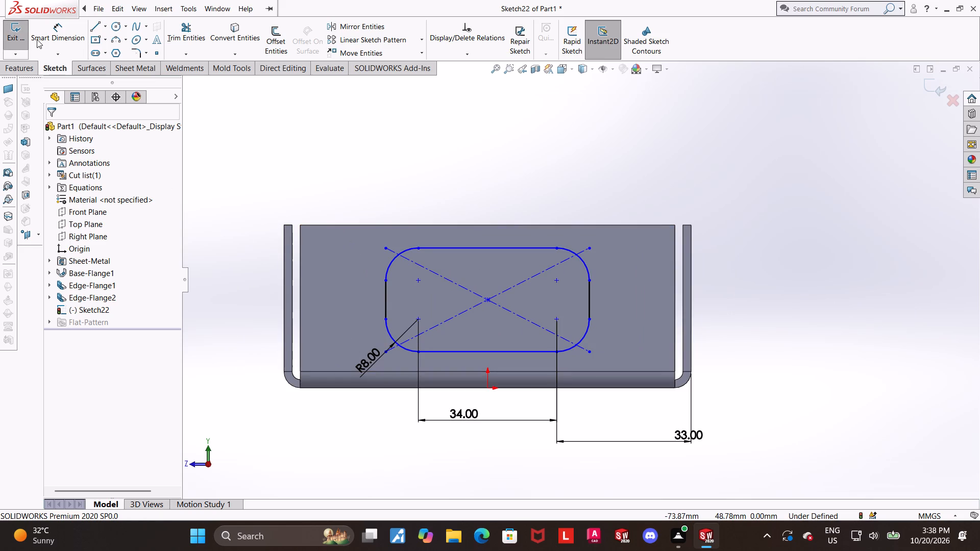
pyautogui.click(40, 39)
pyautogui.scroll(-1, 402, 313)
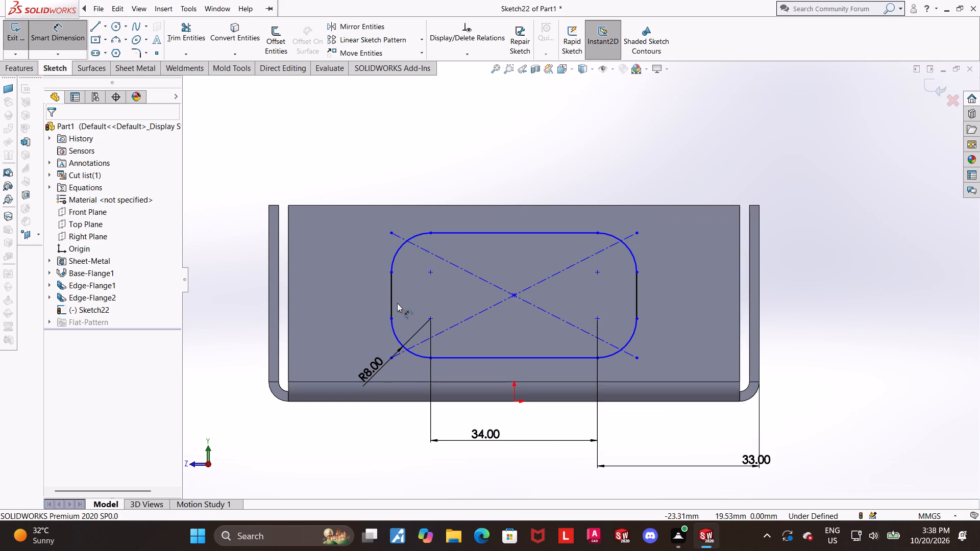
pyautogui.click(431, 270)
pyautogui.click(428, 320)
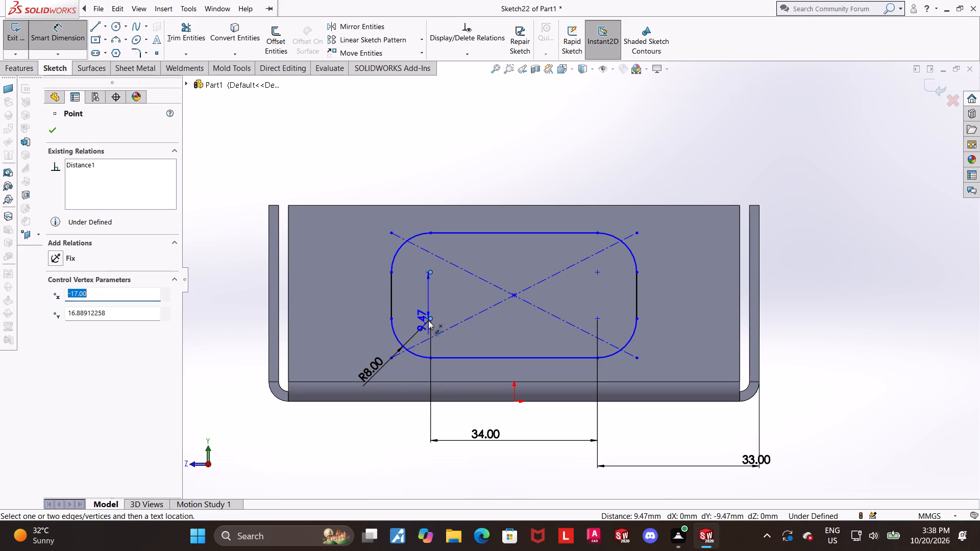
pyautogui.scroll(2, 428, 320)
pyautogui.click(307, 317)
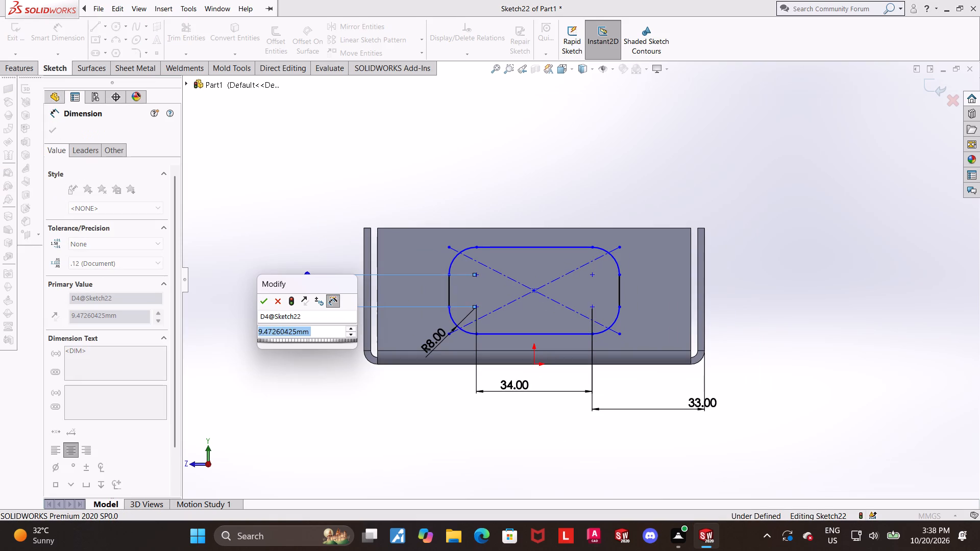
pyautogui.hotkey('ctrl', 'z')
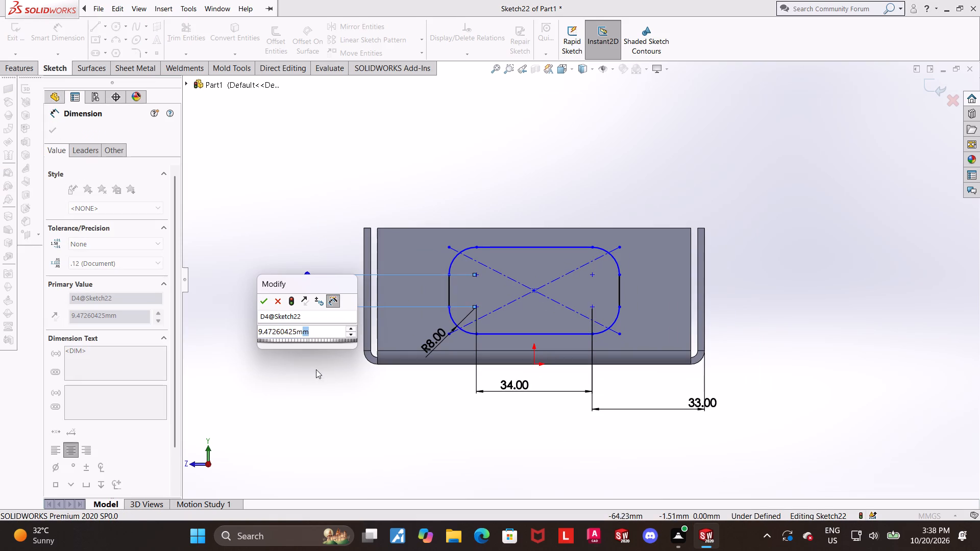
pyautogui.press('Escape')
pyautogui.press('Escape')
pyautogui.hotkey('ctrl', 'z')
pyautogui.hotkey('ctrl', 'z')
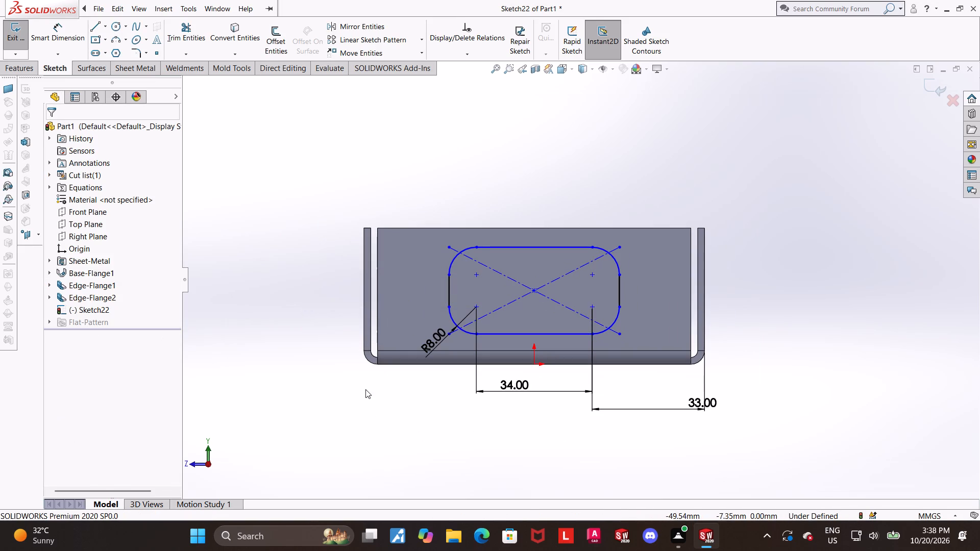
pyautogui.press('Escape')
# Dimension the rounded rectangle's overall height as 25 mm between the +Z end points of its top and bottom lines.
pyautogui.click(51, 36)
pyautogui.scroll(-2, 645, 245)
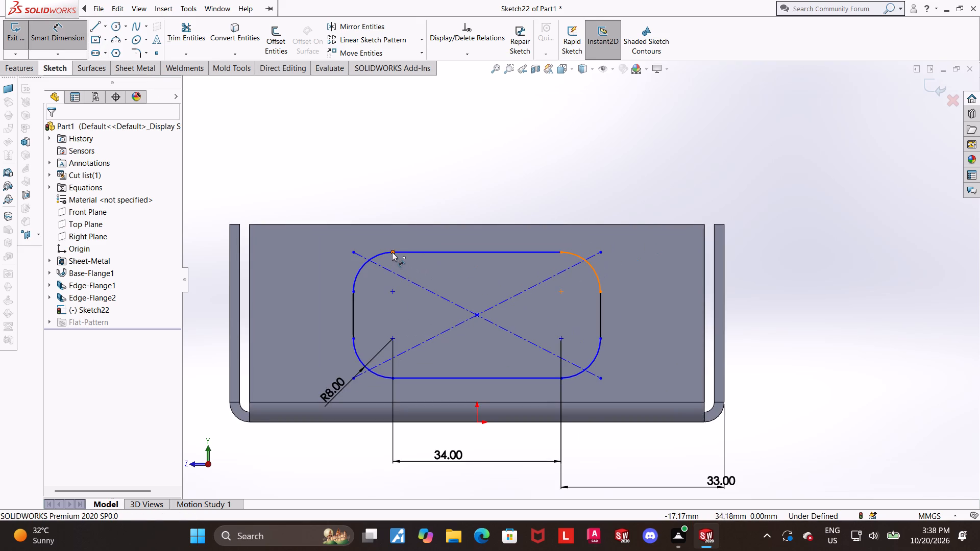
pyautogui.click(392, 251)
pyautogui.click(392, 378)
pyautogui.scroll(2, 379, 362)
pyautogui.click(302, 329)
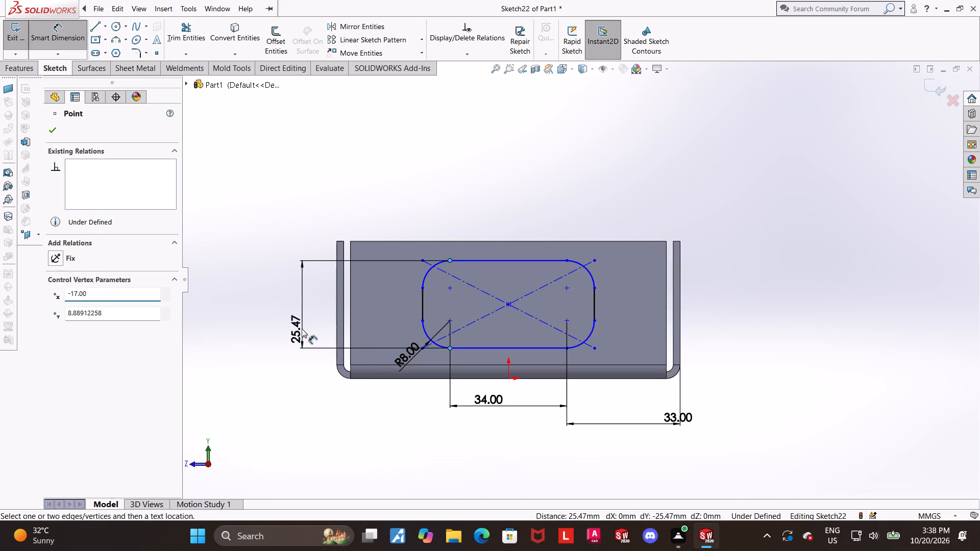
pyautogui.write('25')
pyautogui.press('Return')
pyautogui.press('Escape')
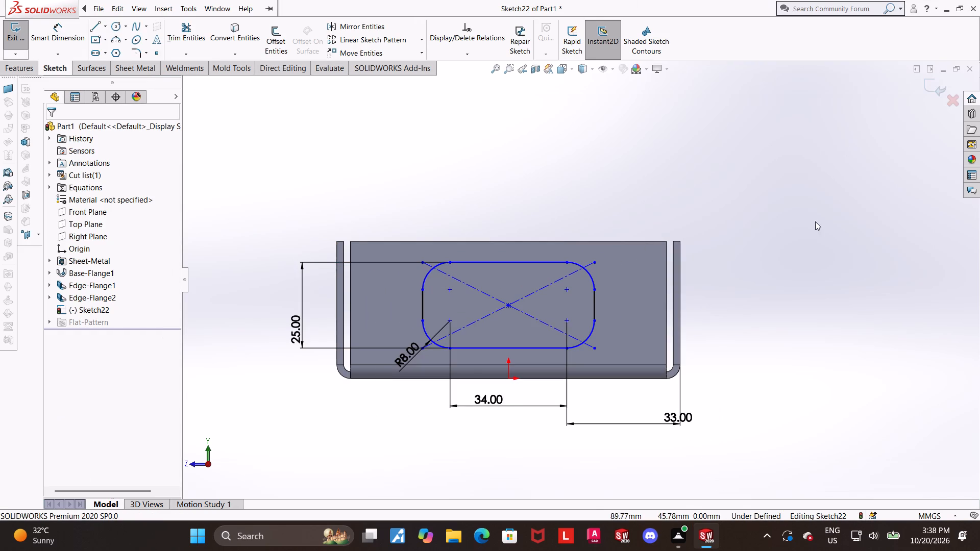
pyautogui.scroll(-1, 638, 296)
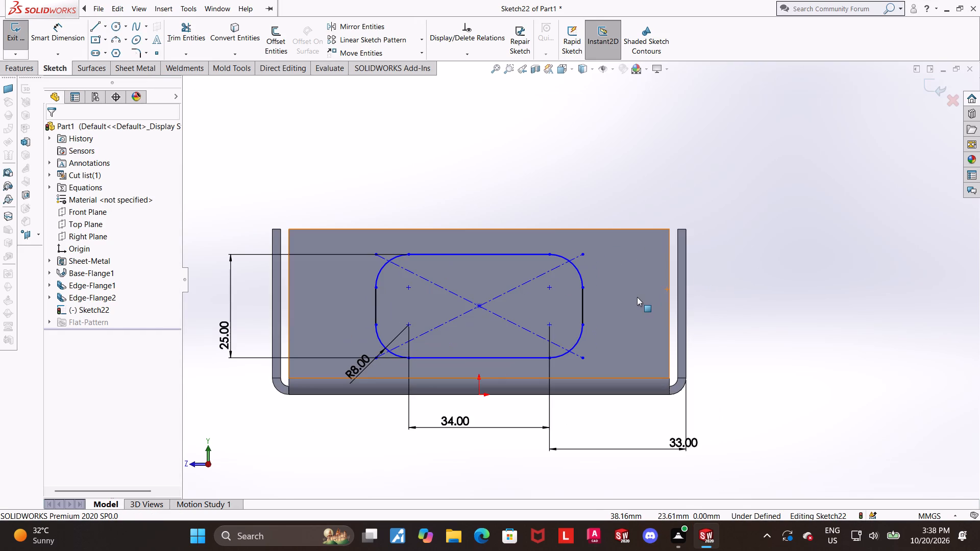
pyautogui.scroll(1, 637, 299)
pyautogui.scroll(-1, 637, 299)
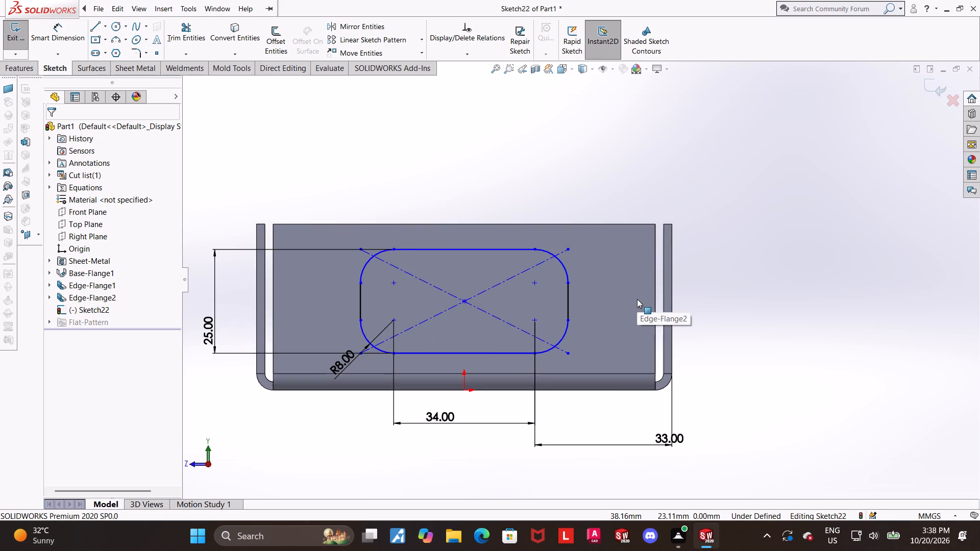
pyautogui.scroll(1, 612, 299)
pyautogui.scroll(-2, 439, 303)
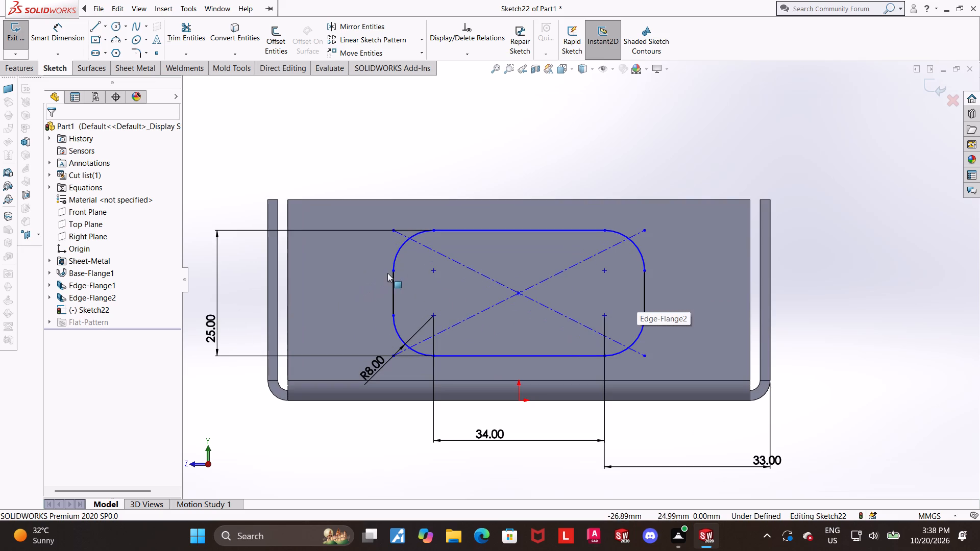
pyautogui.press('Escape')
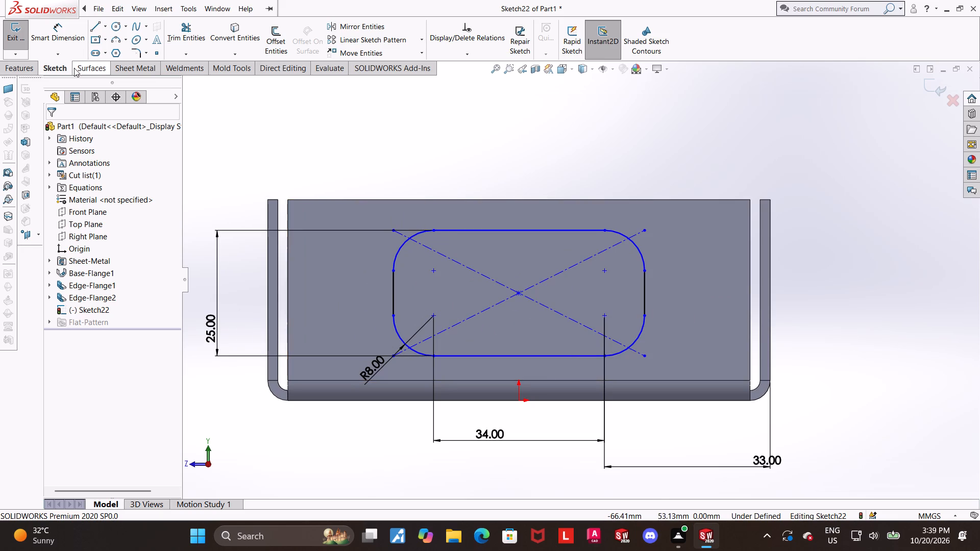
# Dimension the rounded rectangle's top line 5 mm below the end flange's top edge and finish the sketch.
pyautogui.click(57, 33)
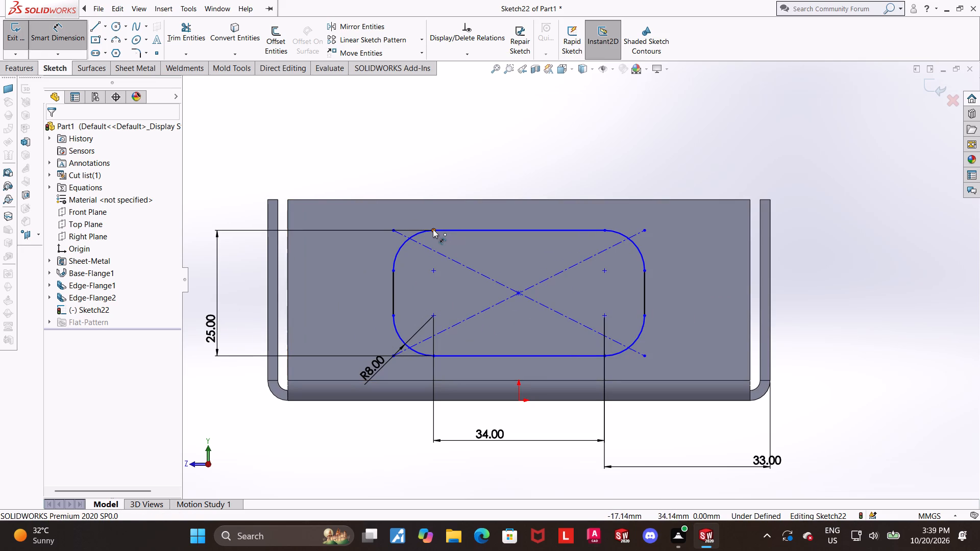
pyautogui.click(432, 229)
pyautogui.click(427, 199)
pyautogui.scroll(-1, 235, 212)
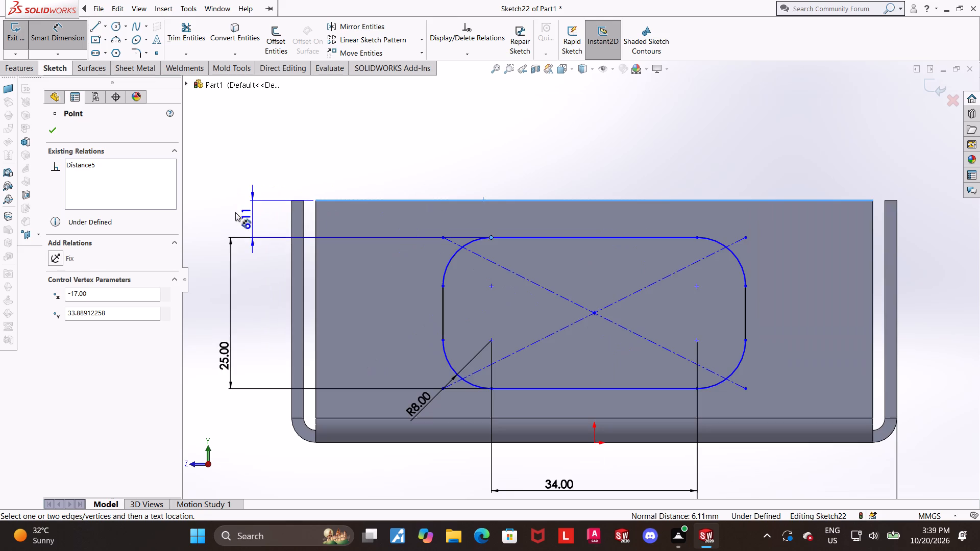
pyautogui.click(227, 212)
pyautogui.press('5')
pyautogui.press('Return')
pyautogui.press('Escape')
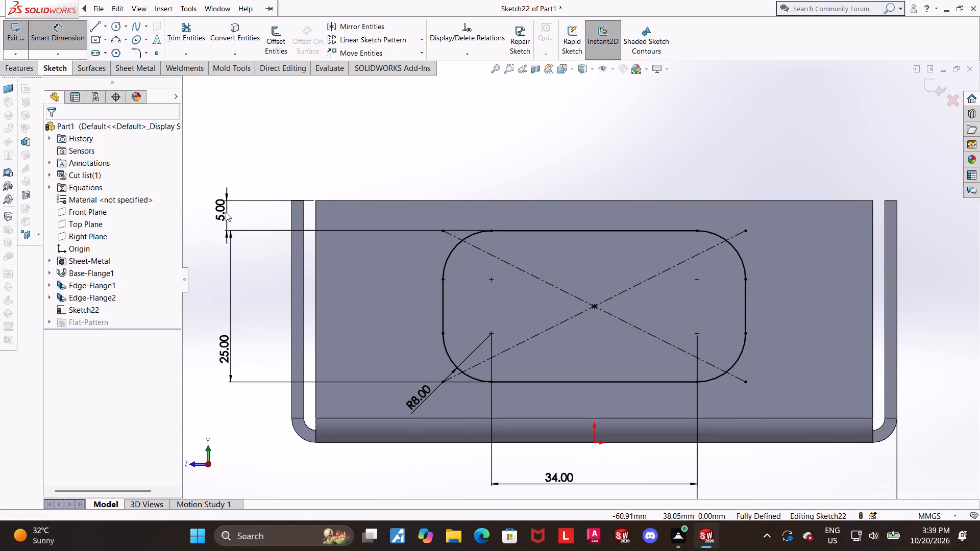
pyautogui.scroll(2, 371, 280)
pyautogui.scroll(1, 668, 321)
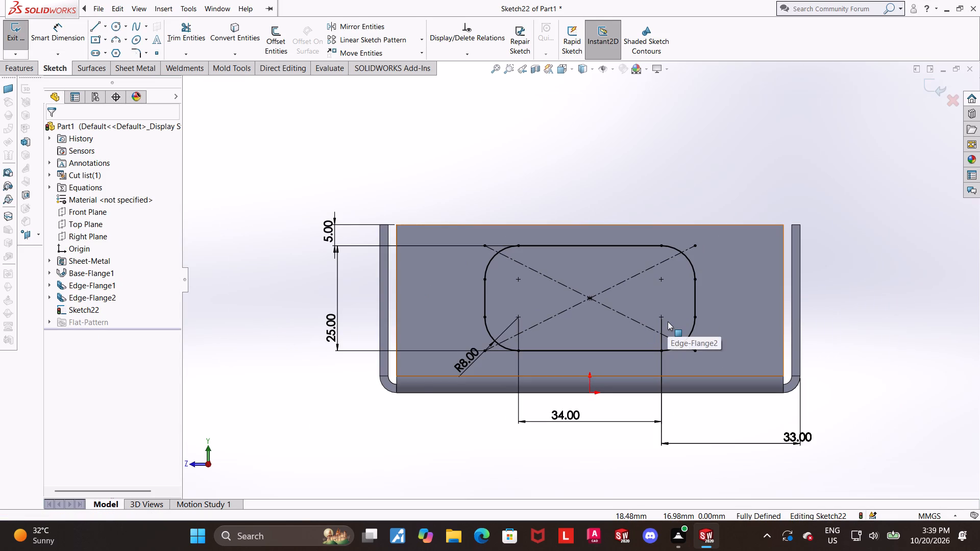
pyautogui.scroll(-2, 616, 310)
pyautogui.click(902, 300)
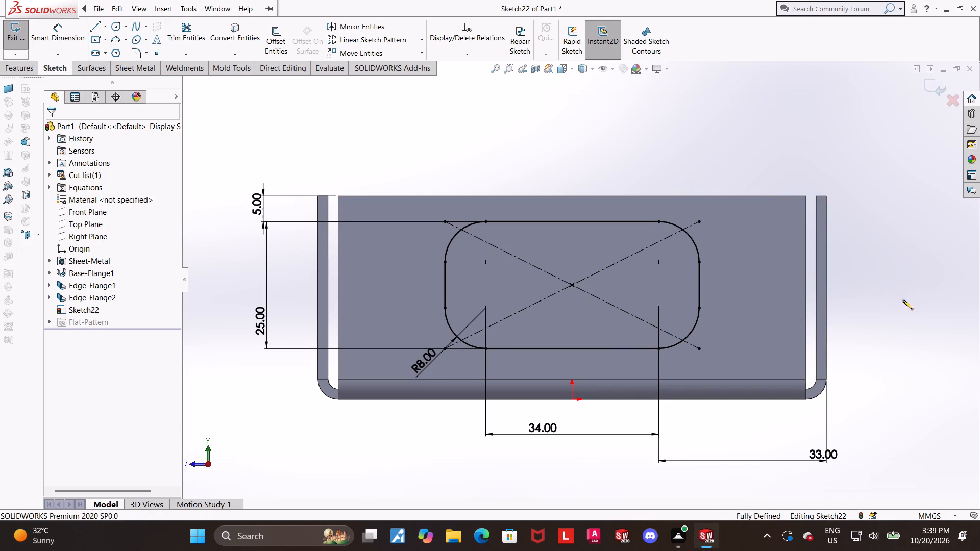
pyautogui.click(928, 92)
# Cut the rounded-rectangle profile through the +X end flange with a blind Extruded Cut linked to the sheet thickness, using Normal cut.
pyautogui.scroll(2, 837, 262)
pyautogui.moveTo(794, 292); pyautogui.dragTo(821, 317, button='middle')
pyautogui.click(21, 78)
pyautogui.click(21, 74)
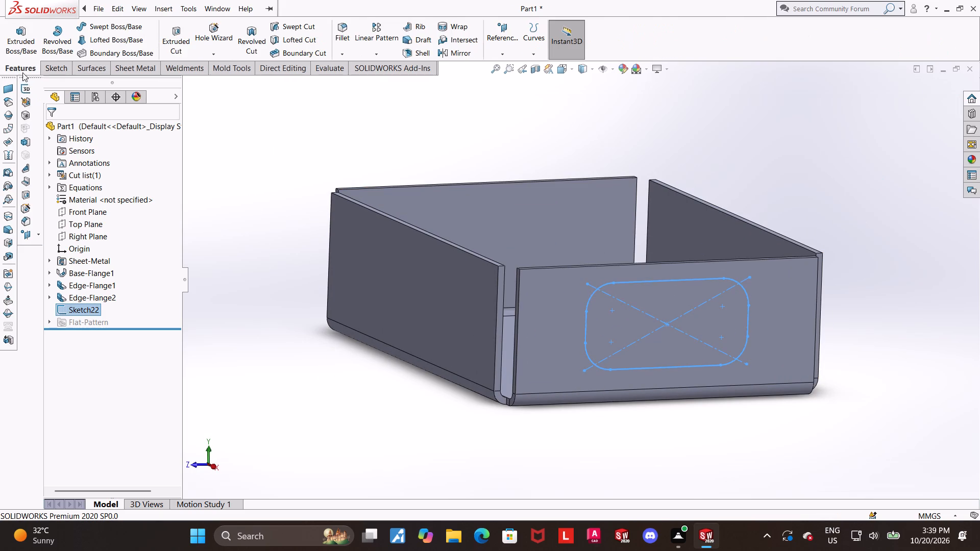
pyautogui.click(142, 62)
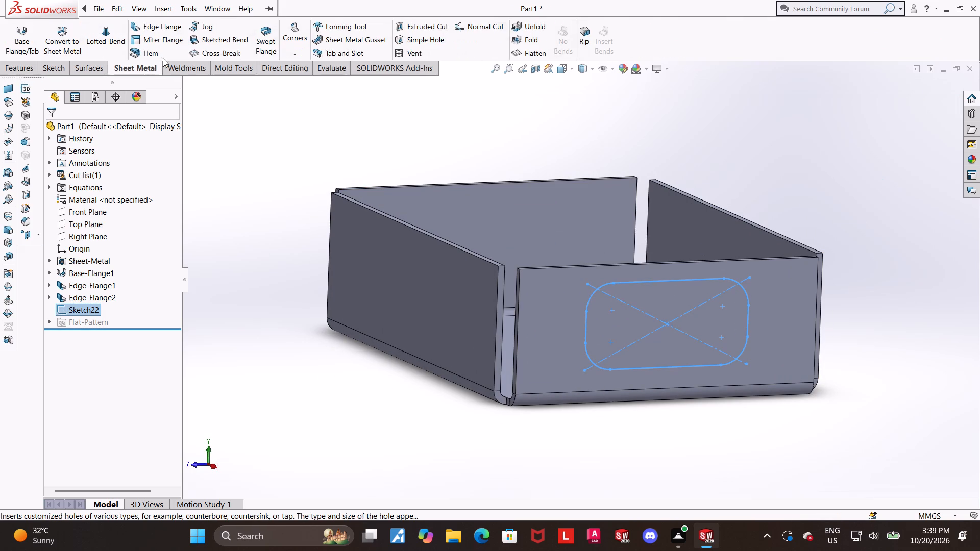
pyautogui.click(404, 22)
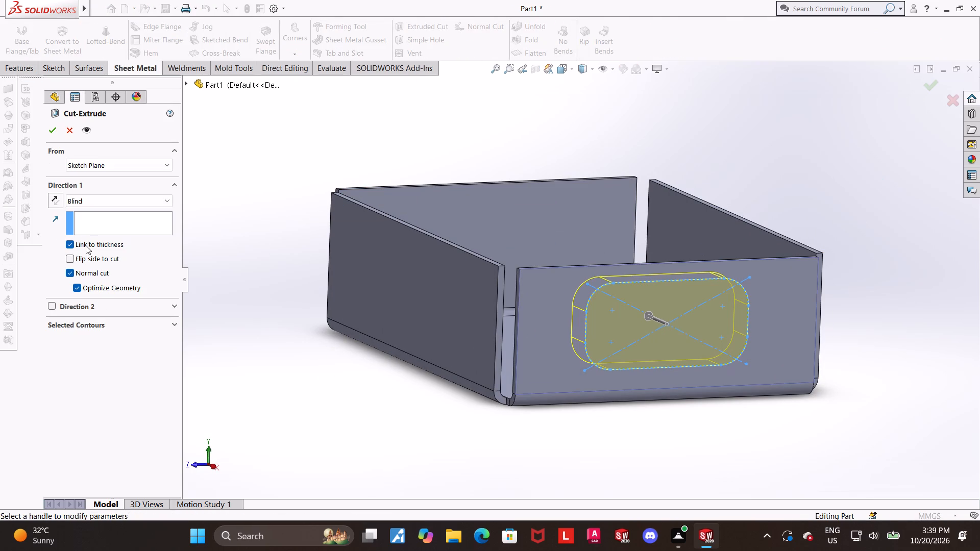
pyautogui.click(52, 130)
pyautogui.click(309, 295)
pyautogui.moveTo(313, 299); pyautogui.dragTo(343, 302, button='middle')
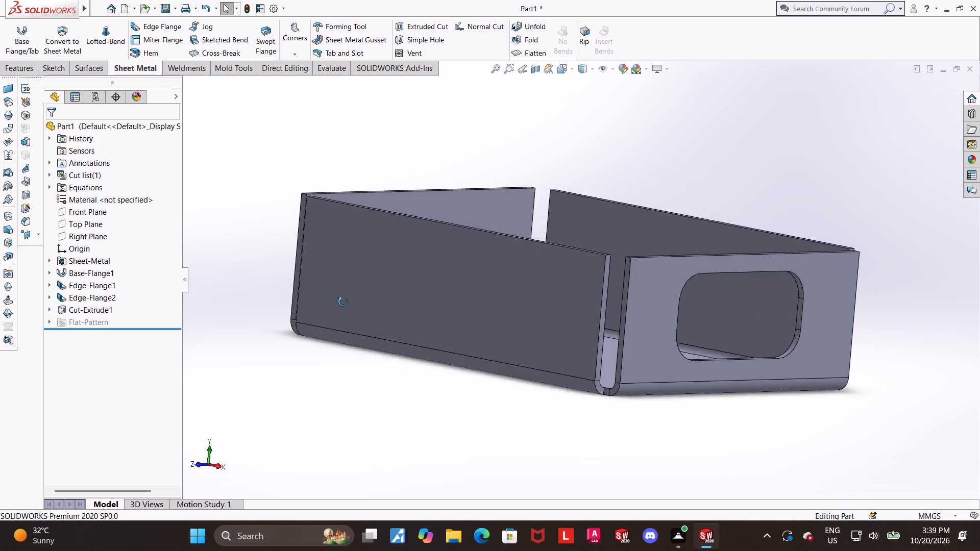
# Mirror the rounded-rectangle cut about the Right Plane onto the opposite end flange.
pyautogui.moveTo(343, 302); pyautogui.dragTo(335, 328, button='middle')
pyautogui.scroll(3, 331, 329)
pyautogui.scroll(-2, 812, 225)
pyautogui.scroll(2, 304, 153)
pyautogui.scroll(-3, 332, 162)
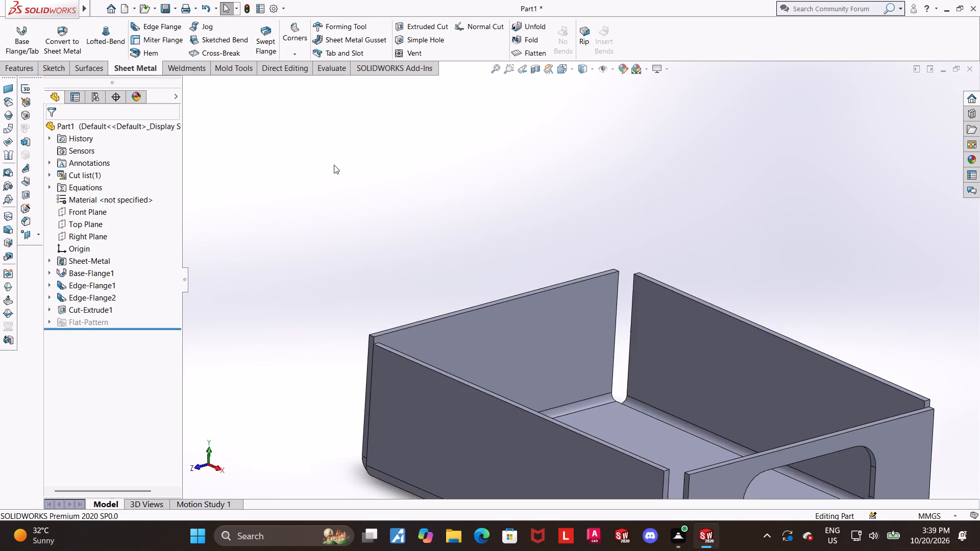
pyautogui.scroll(6, 422, 181)
pyautogui.scroll(-2, 709, 351)
pyautogui.scroll(-2, 541, 267)
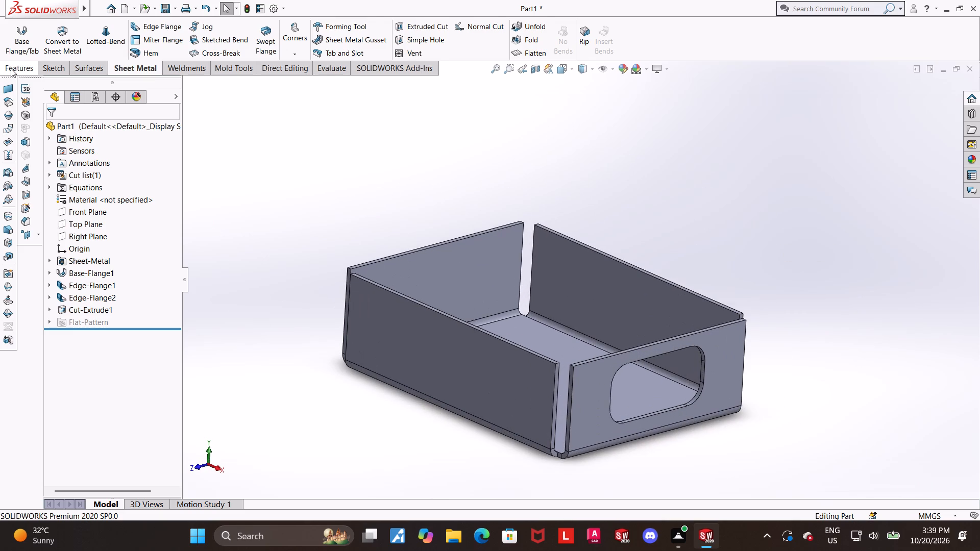
pyautogui.click(11, 68)
pyautogui.click(445, 53)
pyautogui.click(185, 82)
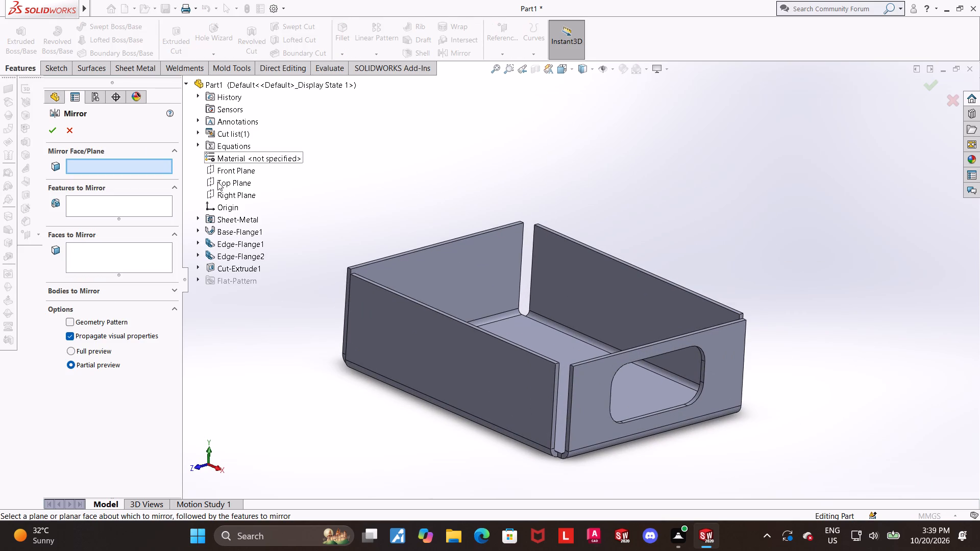
pyautogui.click(227, 197)
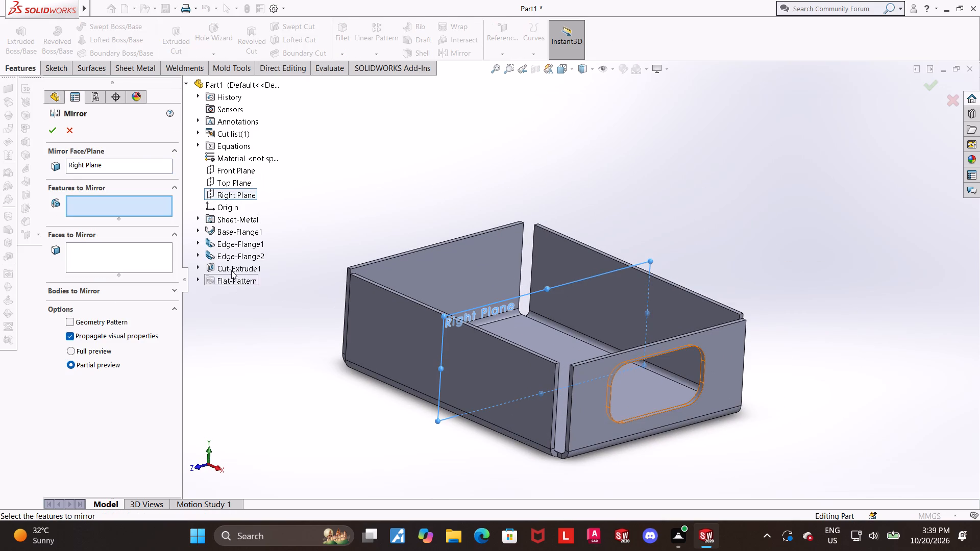
pyautogui.doubleClick(231, 269)
pyautogui.click(48, 128)
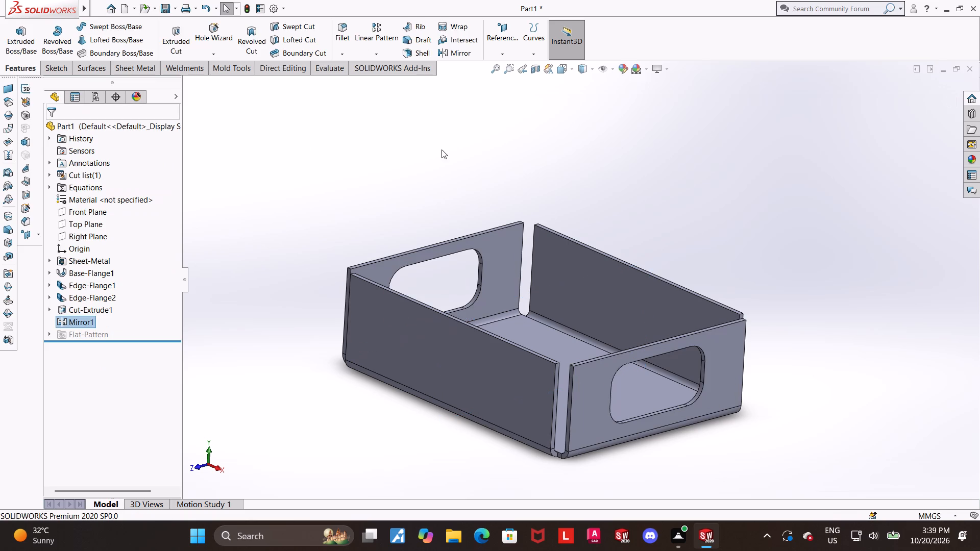
pyautogui.click(442, 149)
# Start a sketch on the +Z side flange's outer face and view it face-on.
pyautogui.moveTo(687, 342); pyautogui.dragTo(667, 358, button='middle')
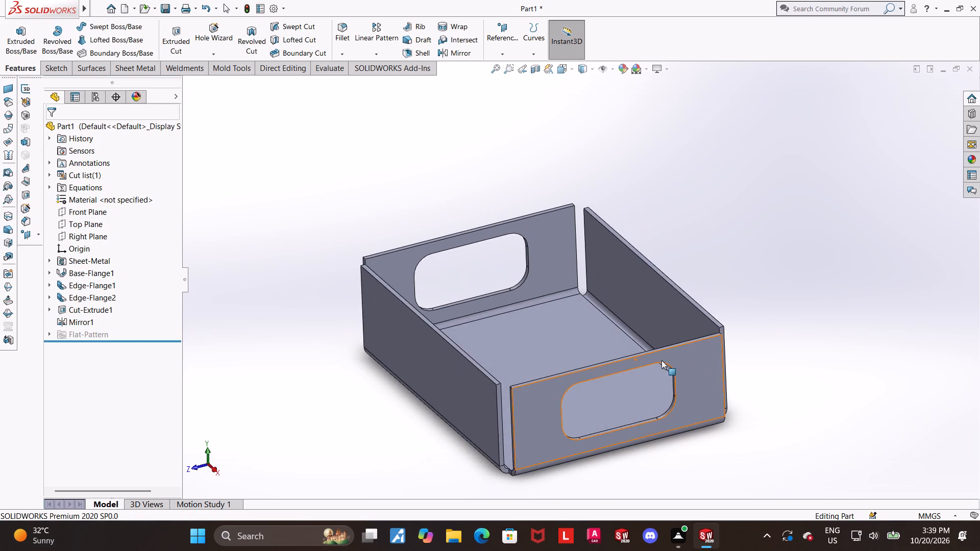
pyautogui.scroll(1, 686, 381)
pyautogui.scroll(-1, 676, 381)
pyautogui.moveTo(667, 382); pyautogui.dragTo(757, 398, button='middle')
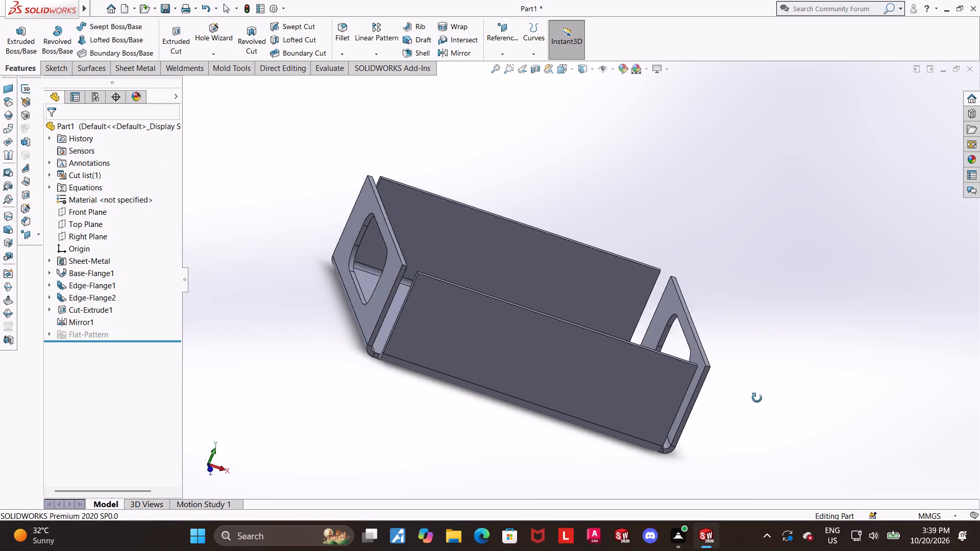
pyautogui.moveTo(757, 398); pyautogui.dragTo(721, 315, button='middle')
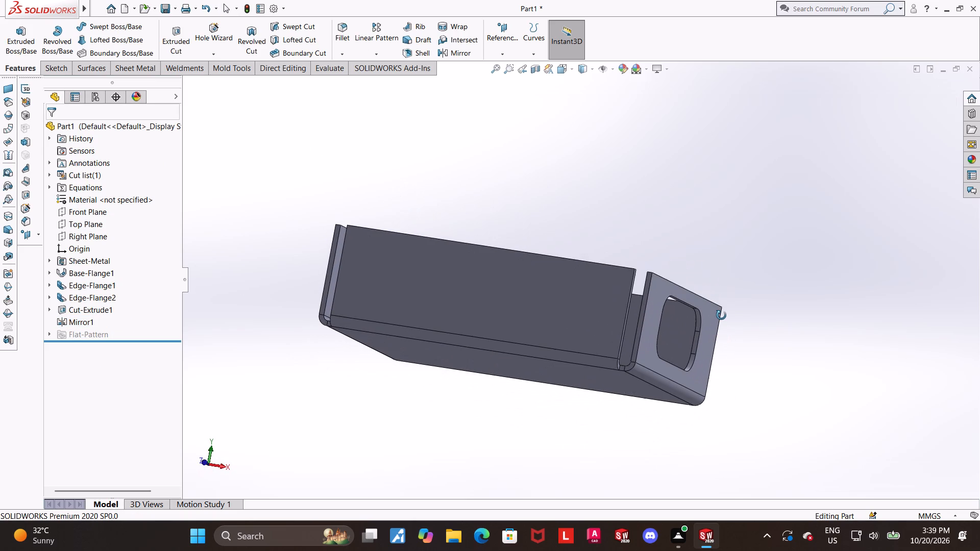
pyautogui.moveTo(721, 315); pyautogui.dragTo(730, 316, button='middle')
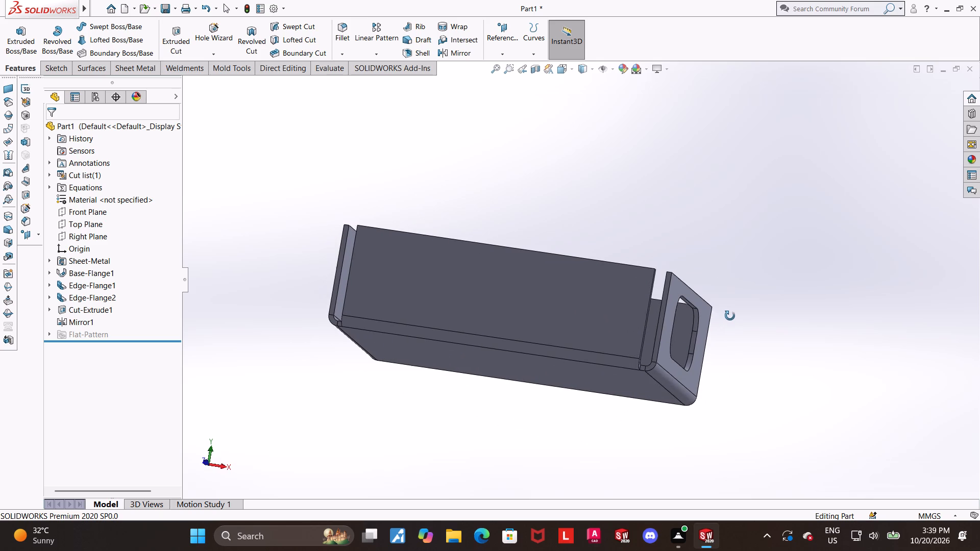
pyautogui.moveTo(730, 316); pyautogui.dragTo(741, 300, button='middle')
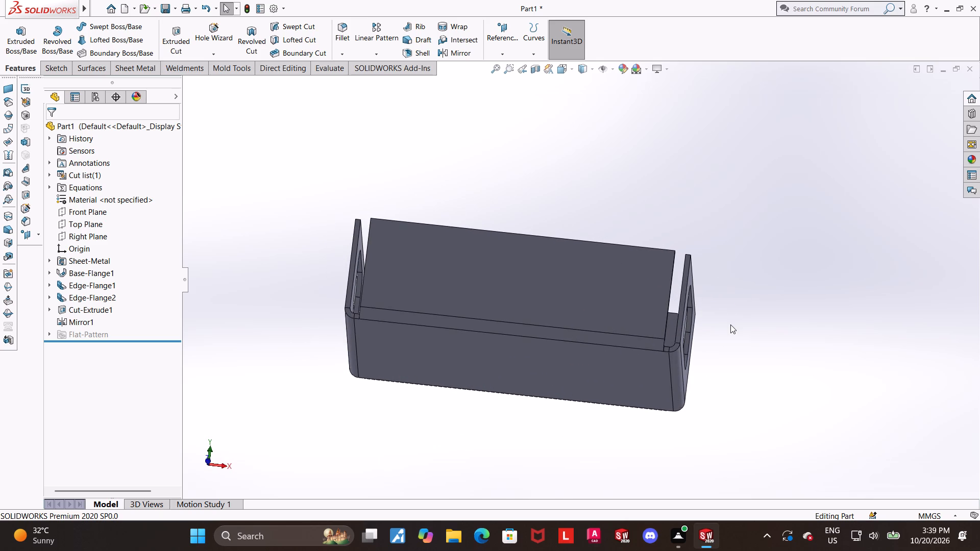
pyautogui.moveTo(660, 330); pyautogui.dragTo(677, 388, button='middle')
pyautogui.click(854, 391)
pyautogui.click(635, 343)
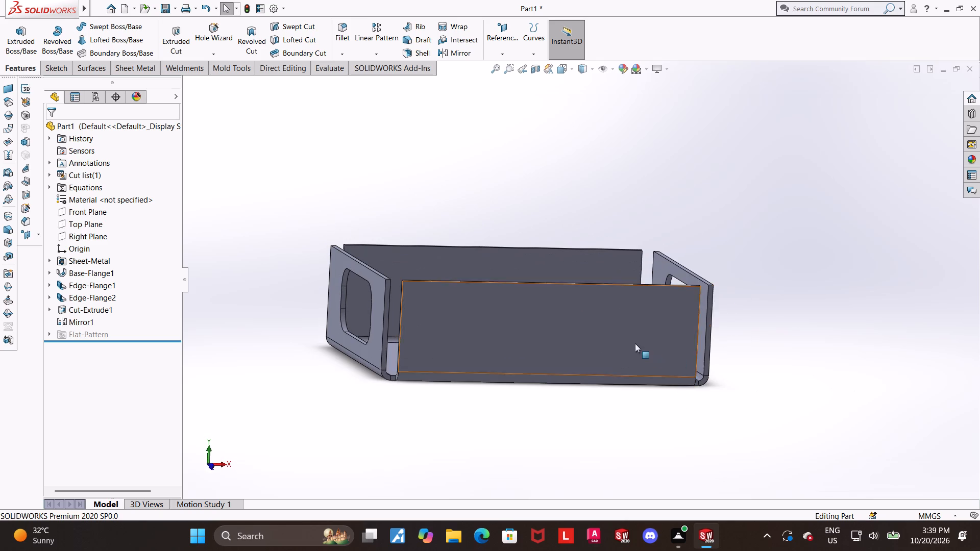
pyautogui.click(679, 311)
pyautogui.click(103, 346)
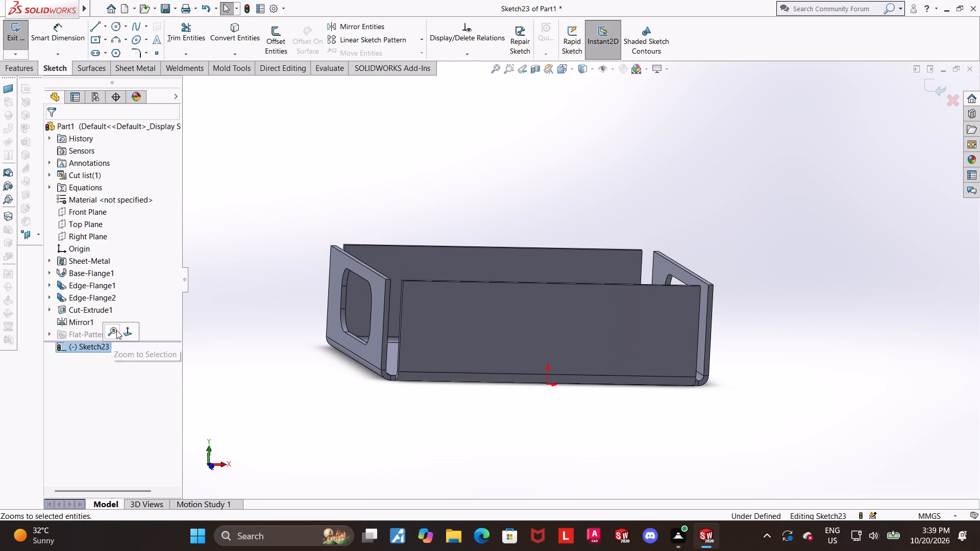
pyautogui.click(125, 331)
# Sketch a centre rectangle about 92 × 22 mm on the side flange, centred above the origin.
pyautogui.scroll(2, 794, 326)
pyautogui.scroll(-3, 682, 255)
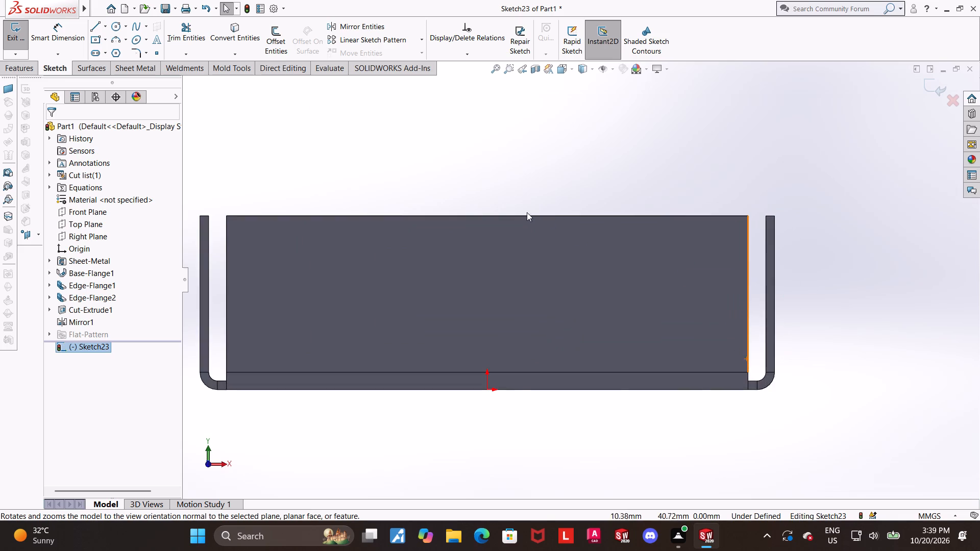
pyautogui.scroll(2, 517, 212)
pyautogui.scroll(-2, 441, 210)
pyautogui.click(95, 36)
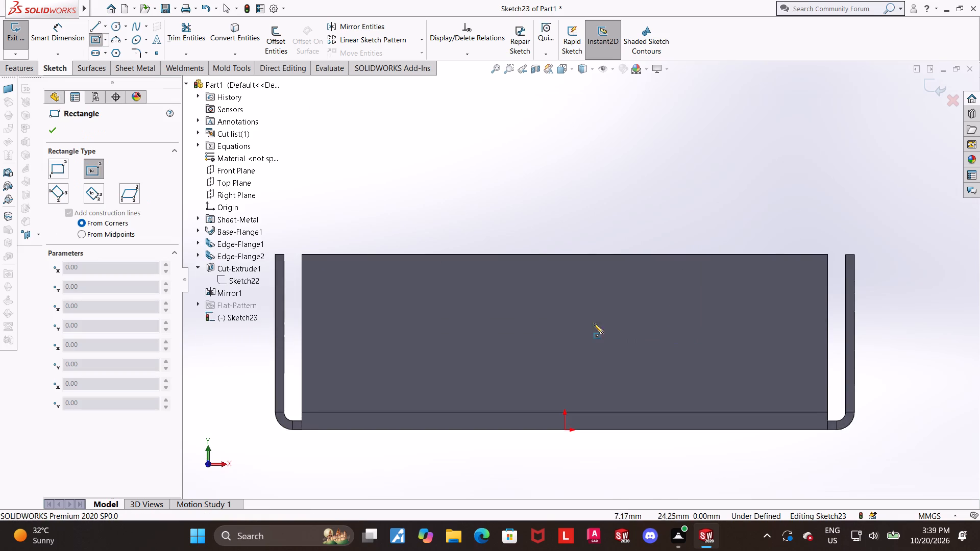
pyautogui.click(566, 347)
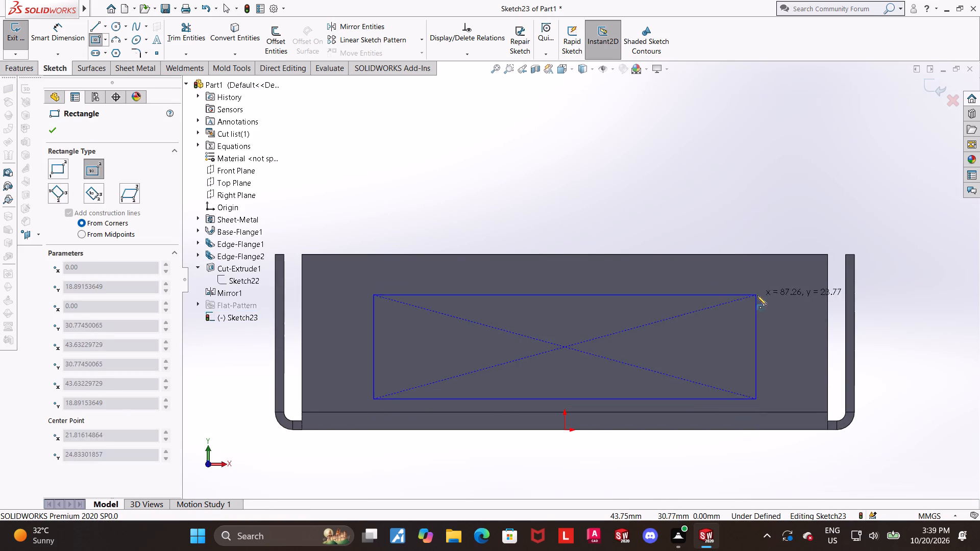
pyautogui.click(766, 299)
pyautogui.press('Escape')
pyautogui.press('Escape')
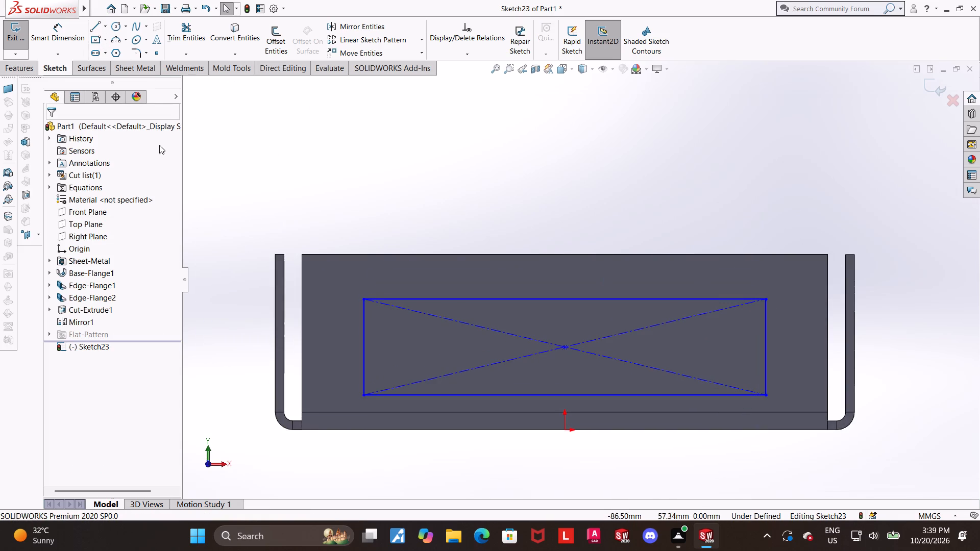
# Round all four corners of the side flange rectangle with 8 mm sketch fillets.
pyautogui.click(137, 49)
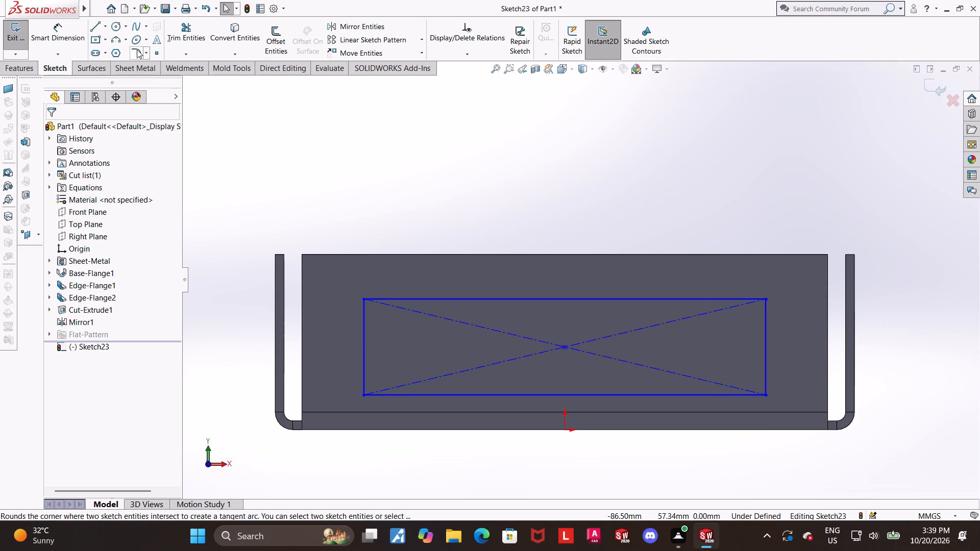
pyautogui.click(766, 299)
pyautogui.click(764, 396)
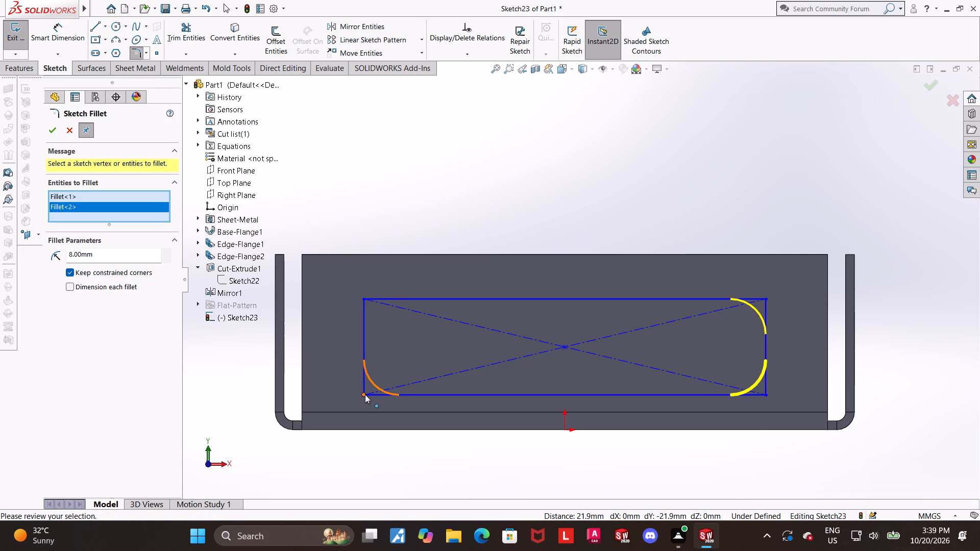
pyautogui.click(365, 393)
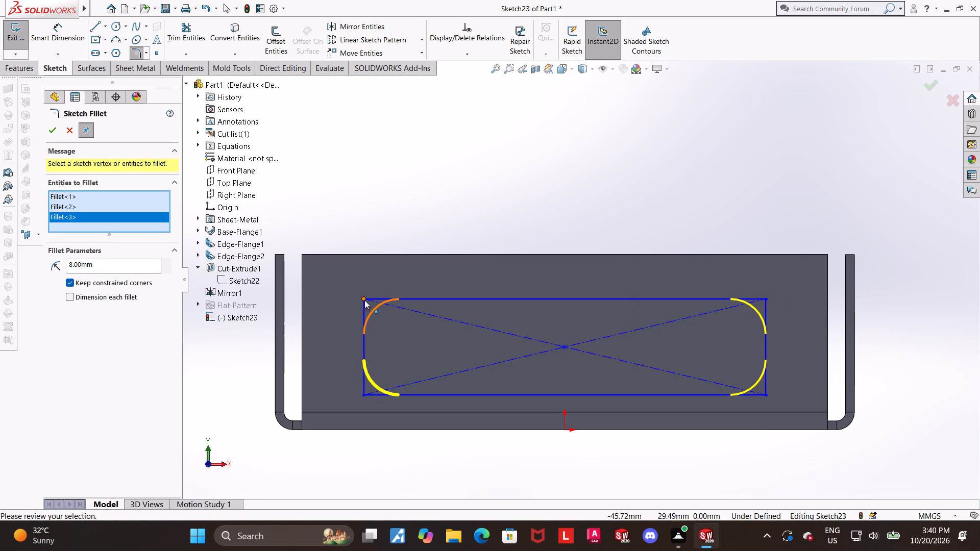
pyautogui.click(364, 300)
pyautogui.click(51, 129)
pyautogui.scroll(3, 384, 288)
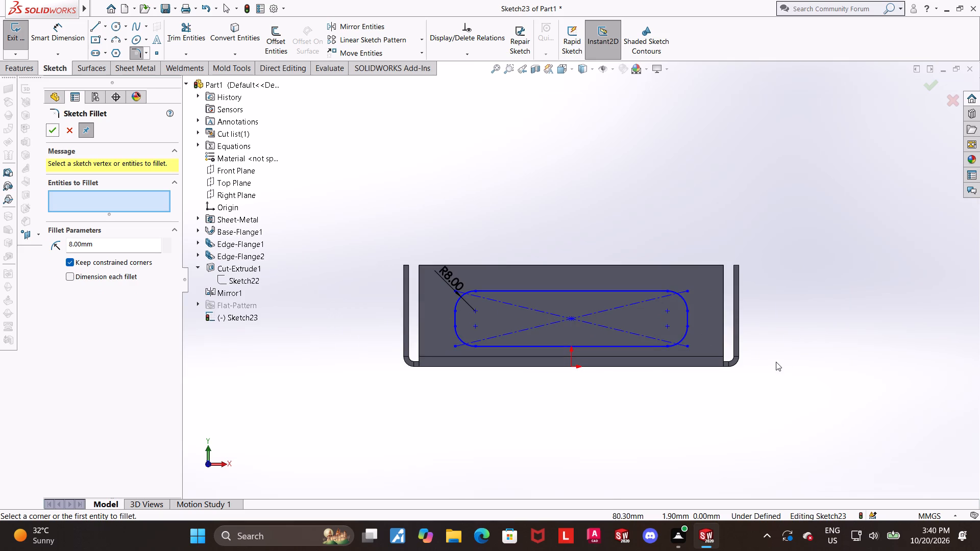
pyautogui.click(668, 403)
pyautogui.scroll(-1, 695, 366)
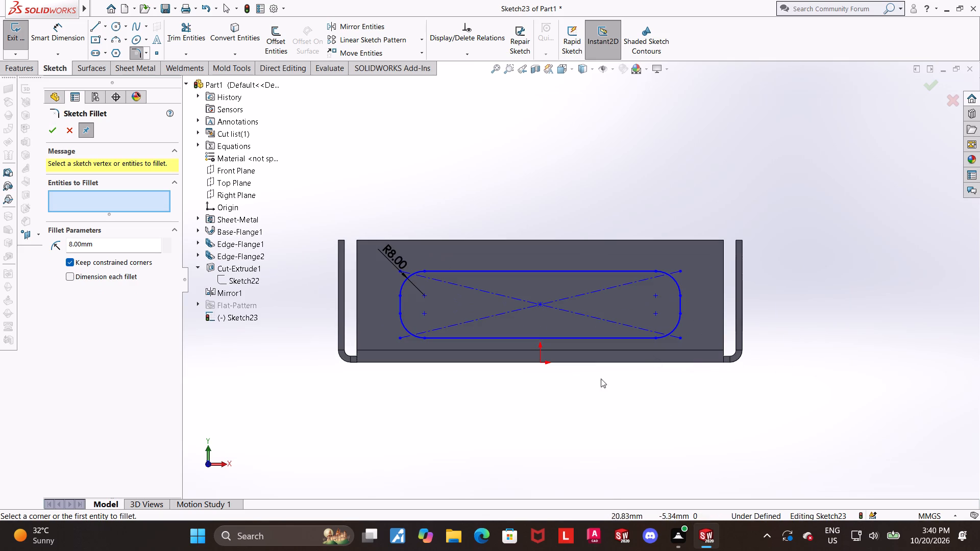
# Dimension the horizontal distance between the two lower fillet centres as 54 mm.
pyautogui.click(77, 35)
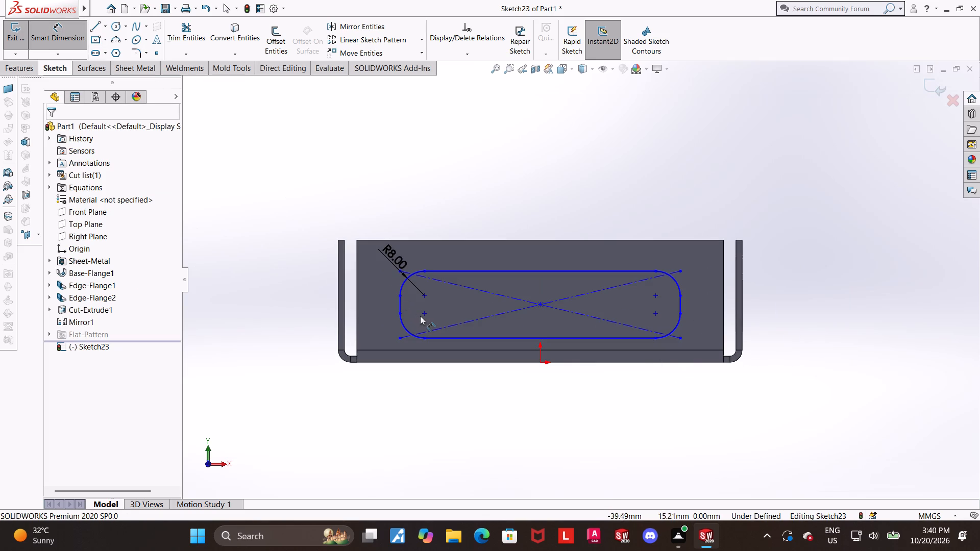
pyautogui.click(421, 315)
pyautogui.click(423, 315)
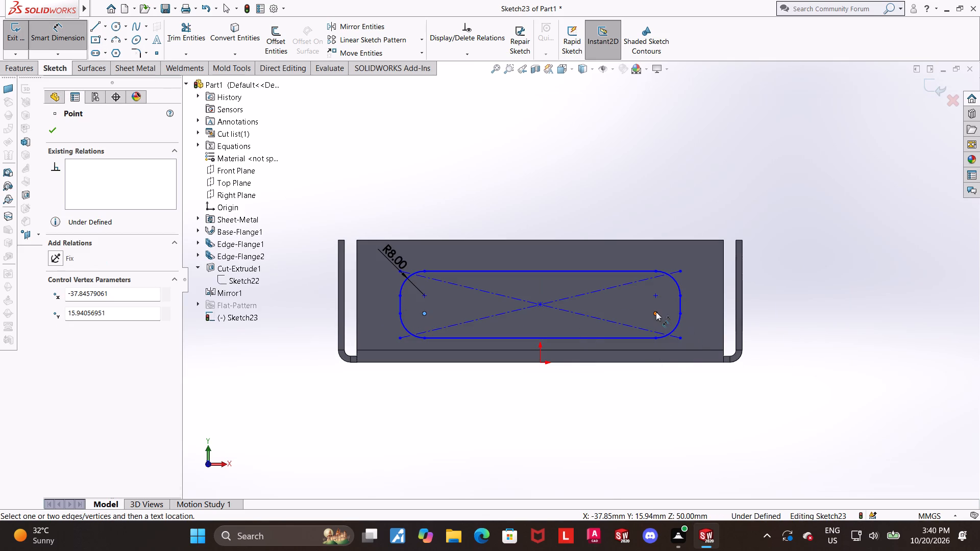
pyautogui.click(656, 312)
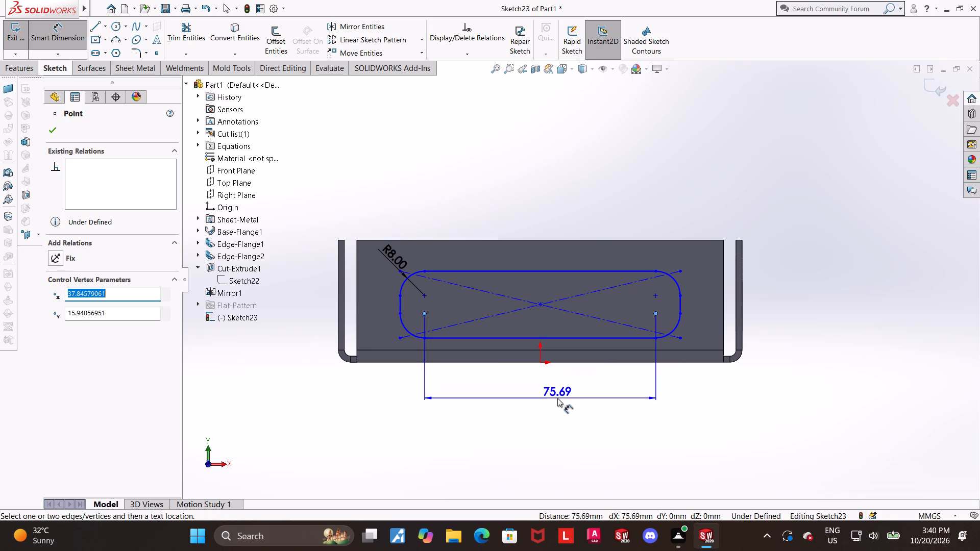
pyautogui.click(557, 398)
pyautogui.write('54')
pyautogui.press('Return')
pyautogui.press('Escape')
pyautogui.press('Escape')
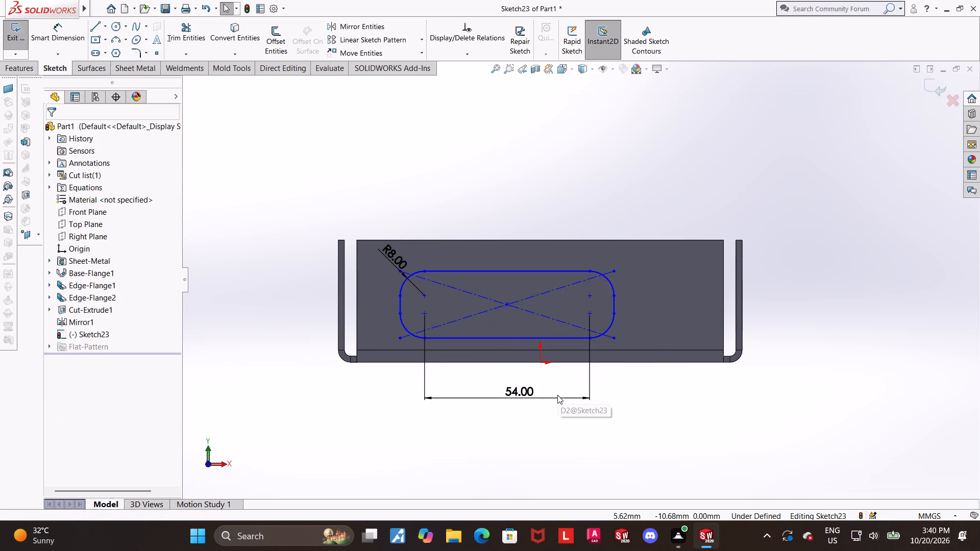
pyautogui.click(662, 412)
# Add a vertical relation between the rectangle's centre point and the origin.
pyautogui.click(506, 305)
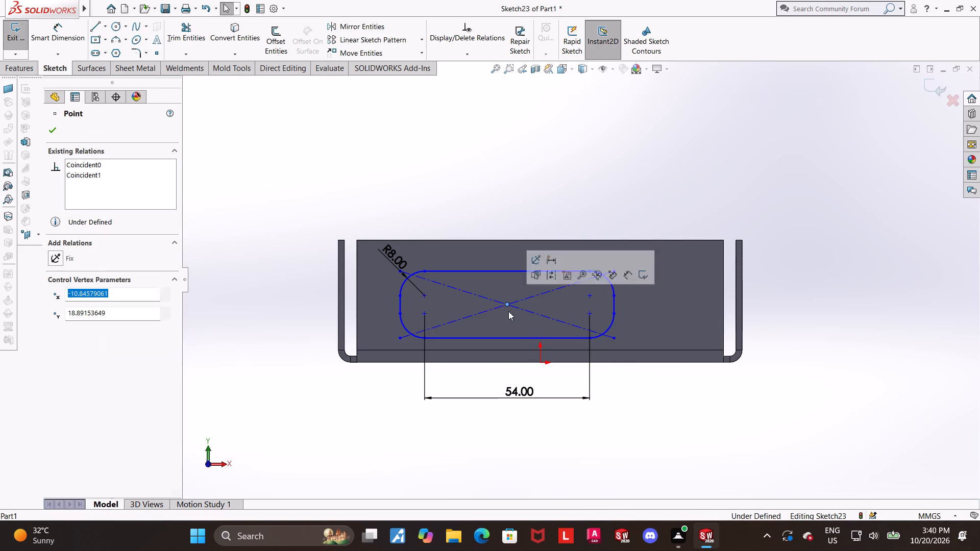
pyautogui.keyDown('ctrl'); pyautogui.click(539, 362); pyautogui.keyUp('ctrl')
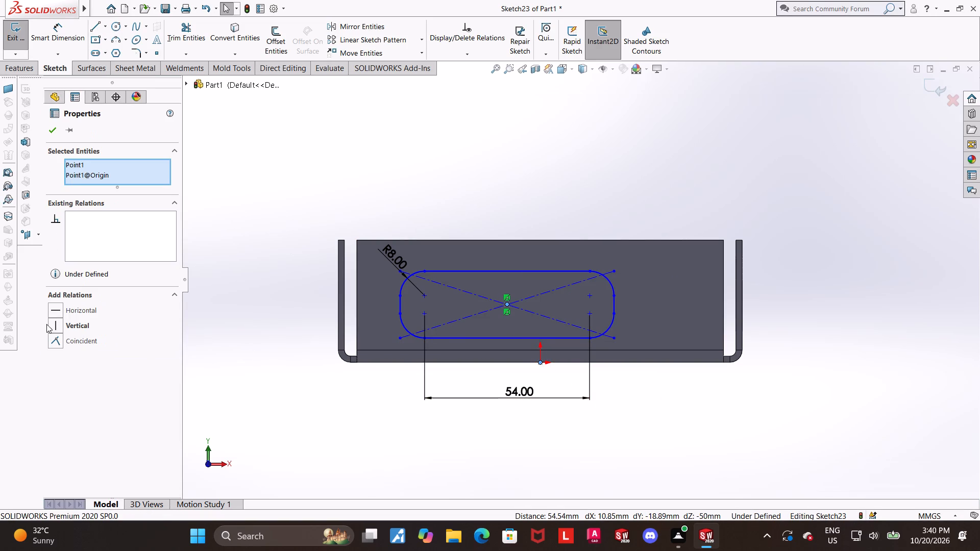
pyautogui.click(52, 324)
pyautogui.click(394, 389)
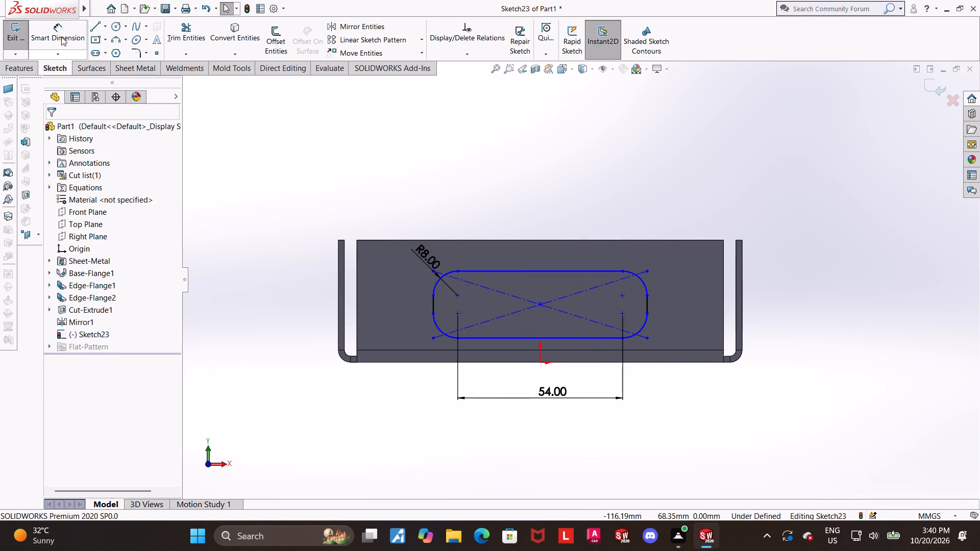
# Dimension the horizontal distance from the -X end flange's outer edge to the lower -X fillet centre, keeping the value as drawn.
pyautogui.click(61, 37)
pyautogui.scroll(1, 355, 248)
pyautogui.scroll(-1, 434, 278)
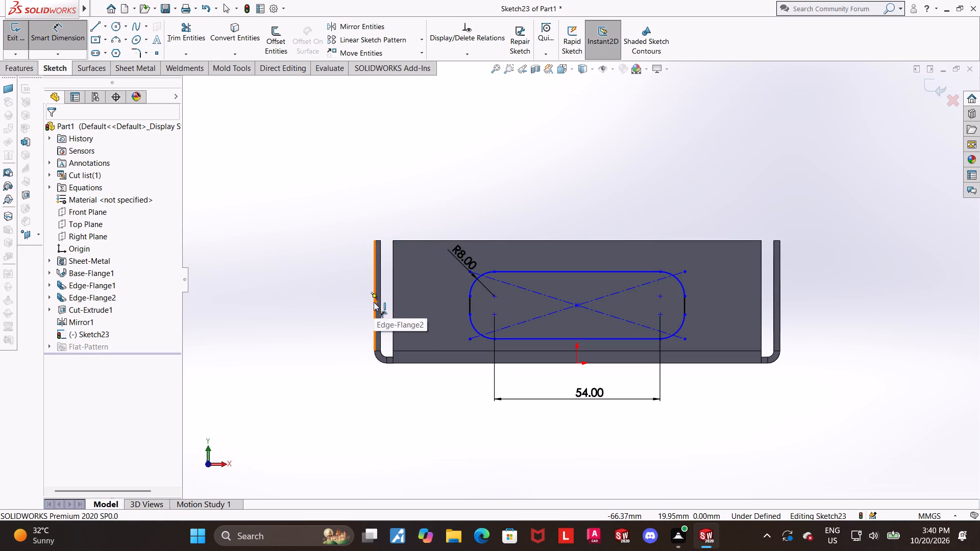
pyautogui.click(374, 302)
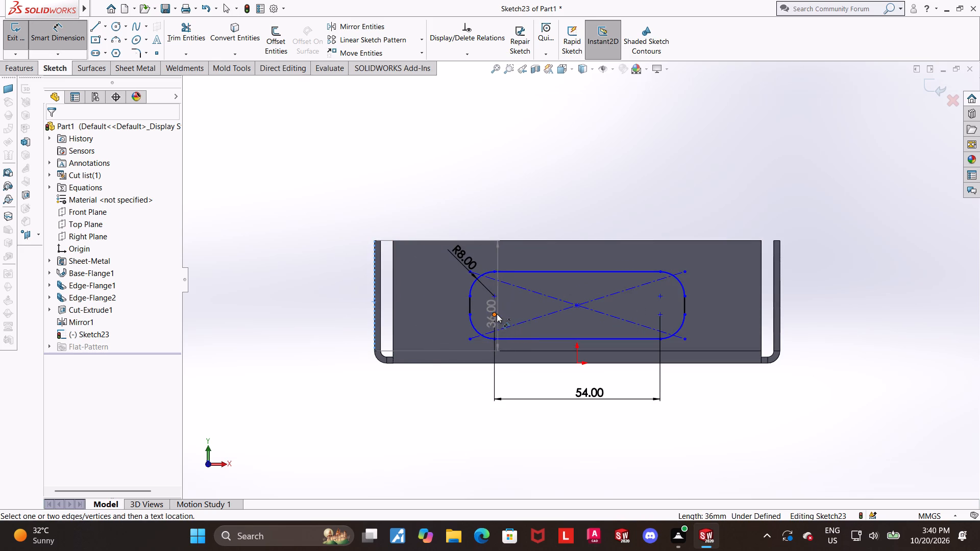
pyautogui.click(497, 313)
pyautogui.click(433, 392)
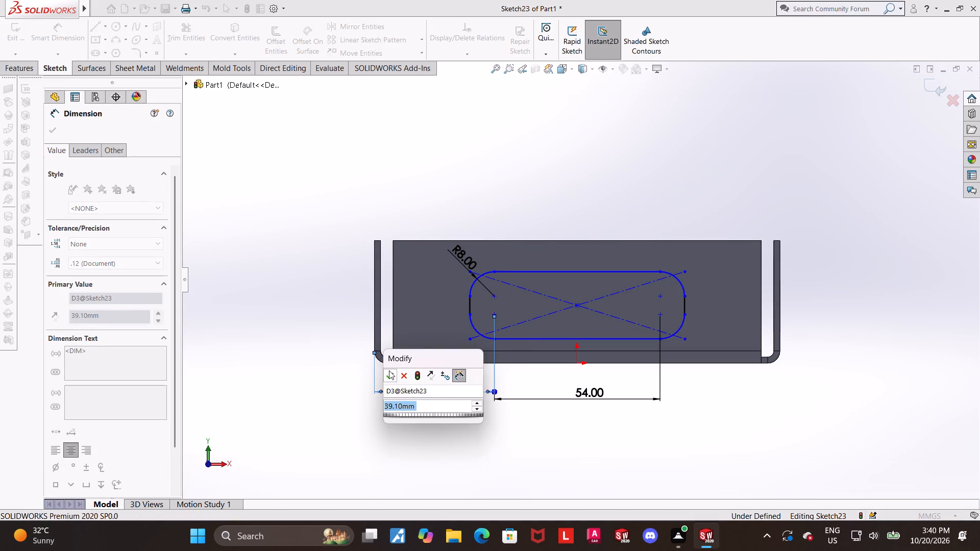
pyautogui.click(389, 370)
pyautogui.press('Escape')
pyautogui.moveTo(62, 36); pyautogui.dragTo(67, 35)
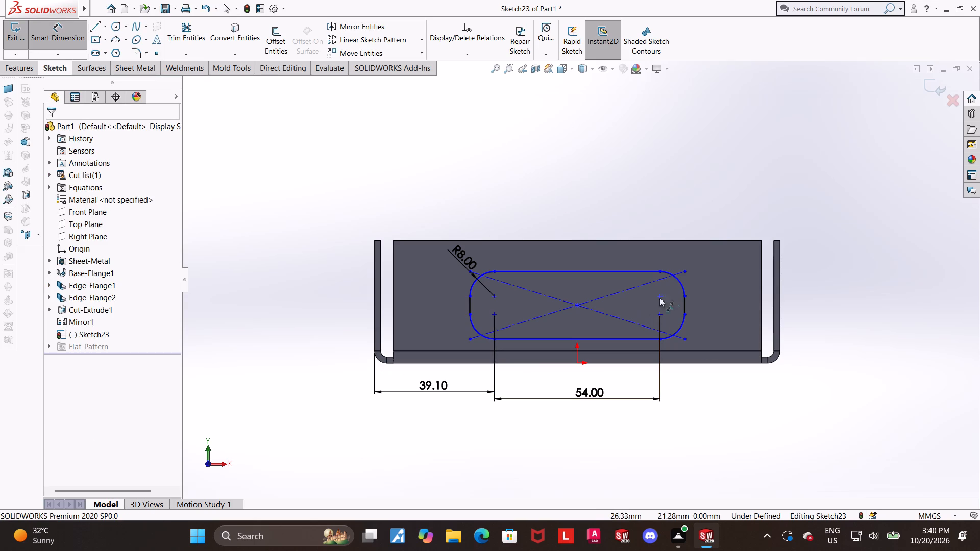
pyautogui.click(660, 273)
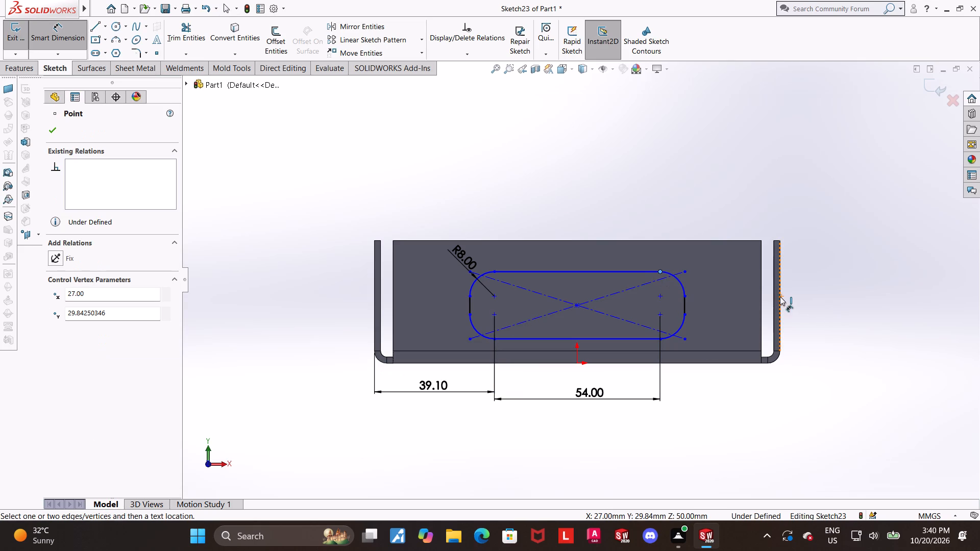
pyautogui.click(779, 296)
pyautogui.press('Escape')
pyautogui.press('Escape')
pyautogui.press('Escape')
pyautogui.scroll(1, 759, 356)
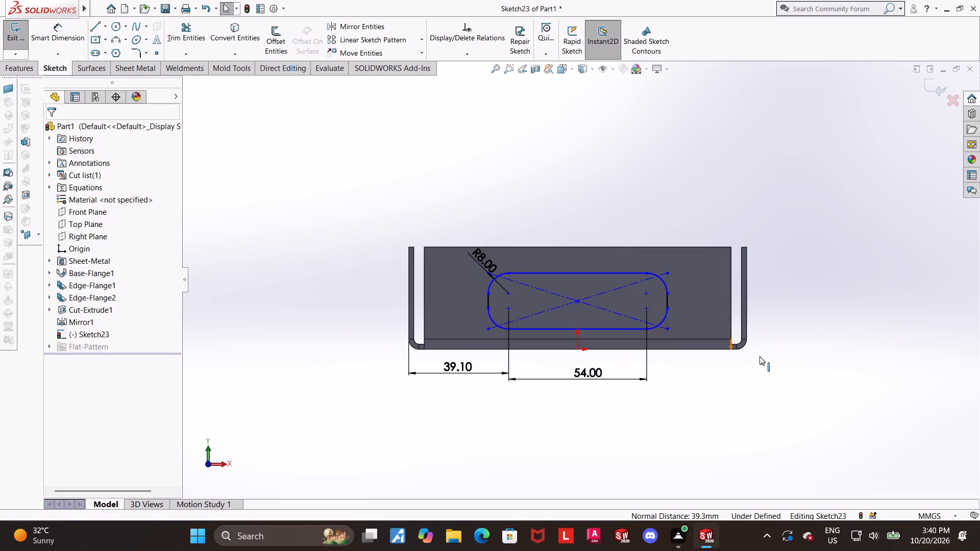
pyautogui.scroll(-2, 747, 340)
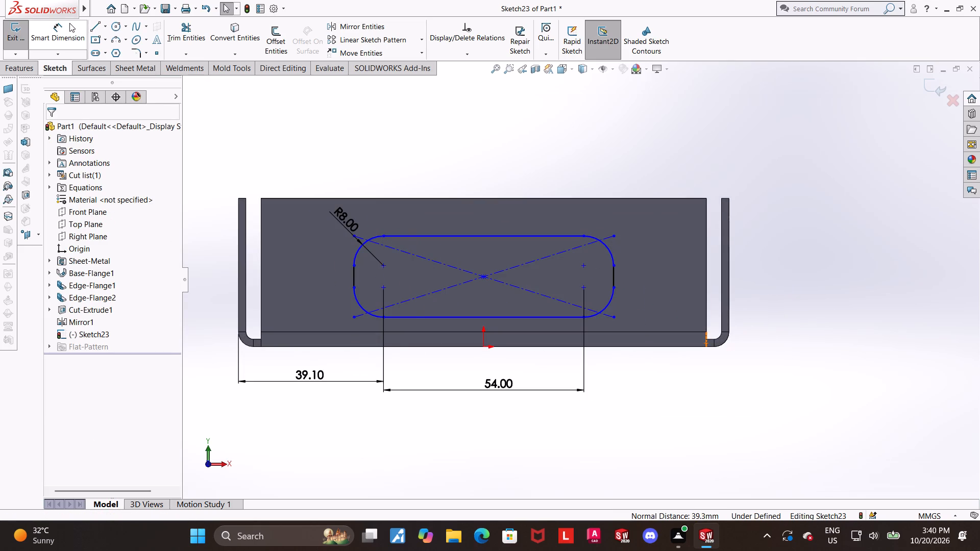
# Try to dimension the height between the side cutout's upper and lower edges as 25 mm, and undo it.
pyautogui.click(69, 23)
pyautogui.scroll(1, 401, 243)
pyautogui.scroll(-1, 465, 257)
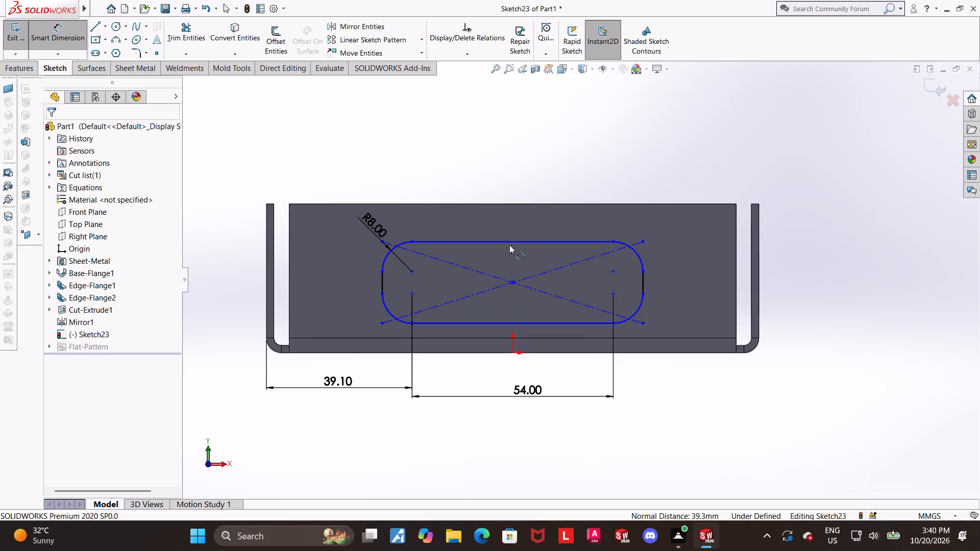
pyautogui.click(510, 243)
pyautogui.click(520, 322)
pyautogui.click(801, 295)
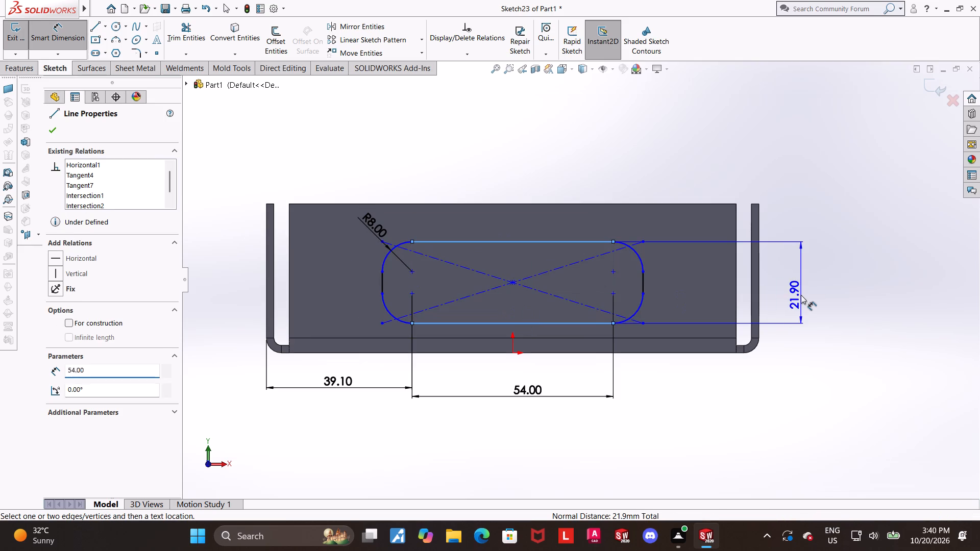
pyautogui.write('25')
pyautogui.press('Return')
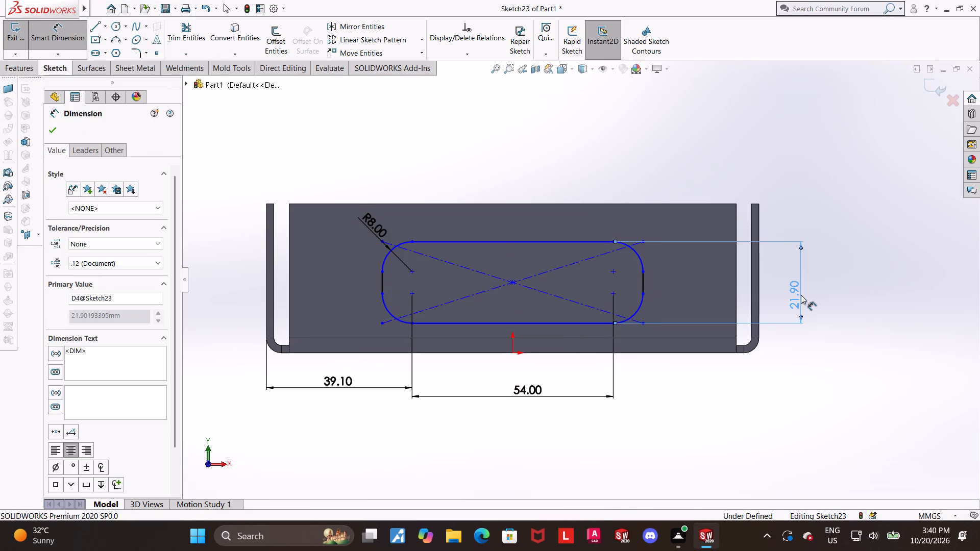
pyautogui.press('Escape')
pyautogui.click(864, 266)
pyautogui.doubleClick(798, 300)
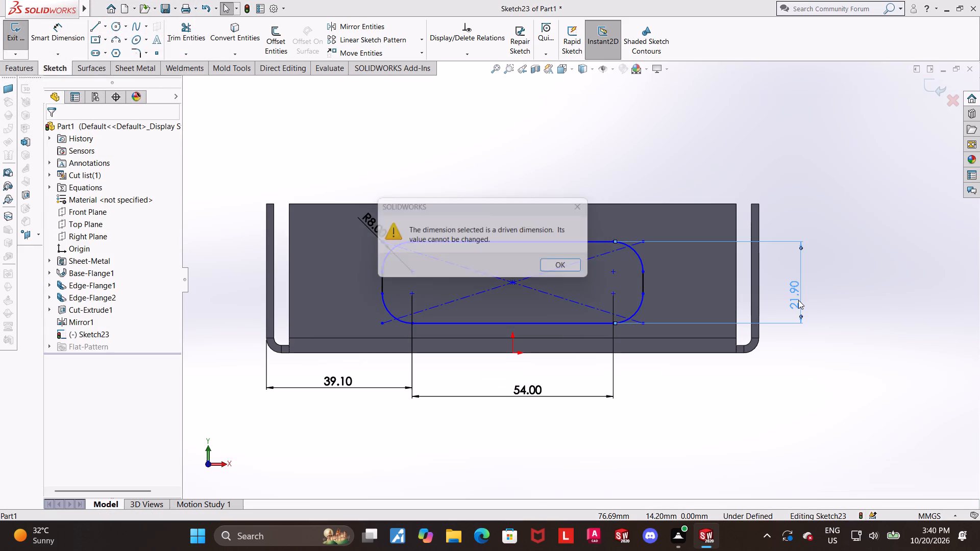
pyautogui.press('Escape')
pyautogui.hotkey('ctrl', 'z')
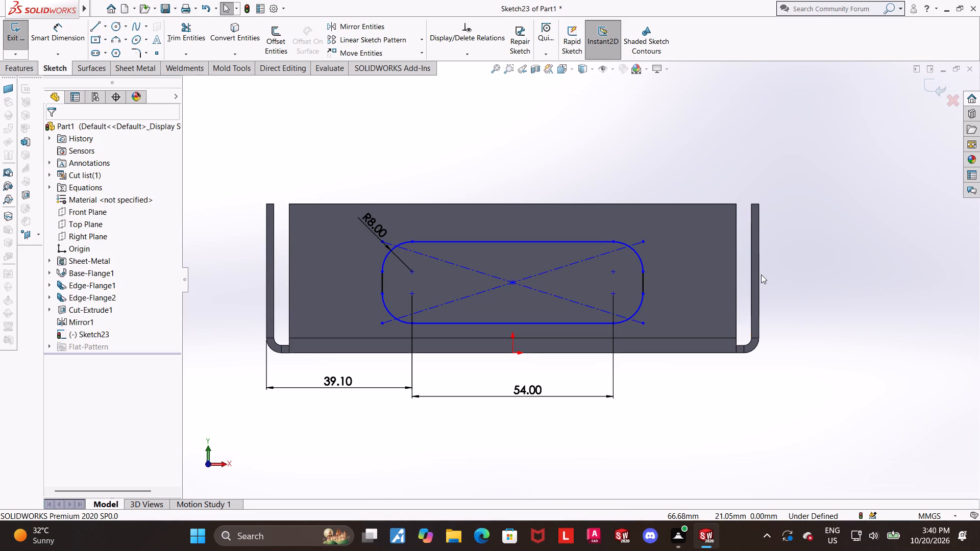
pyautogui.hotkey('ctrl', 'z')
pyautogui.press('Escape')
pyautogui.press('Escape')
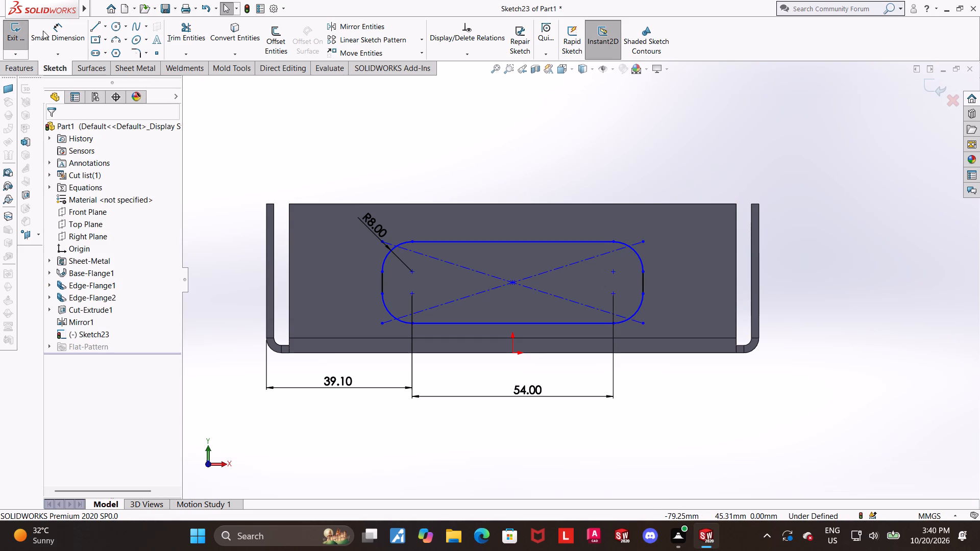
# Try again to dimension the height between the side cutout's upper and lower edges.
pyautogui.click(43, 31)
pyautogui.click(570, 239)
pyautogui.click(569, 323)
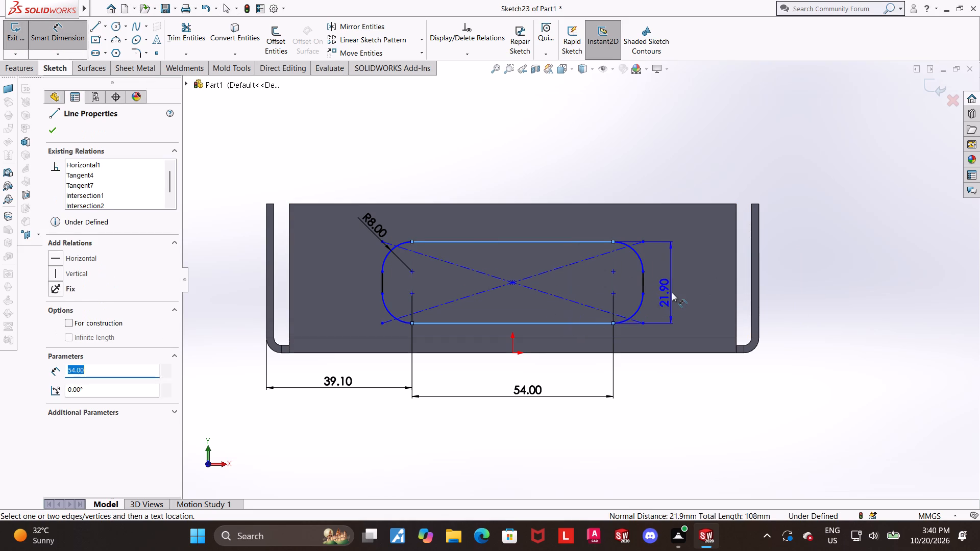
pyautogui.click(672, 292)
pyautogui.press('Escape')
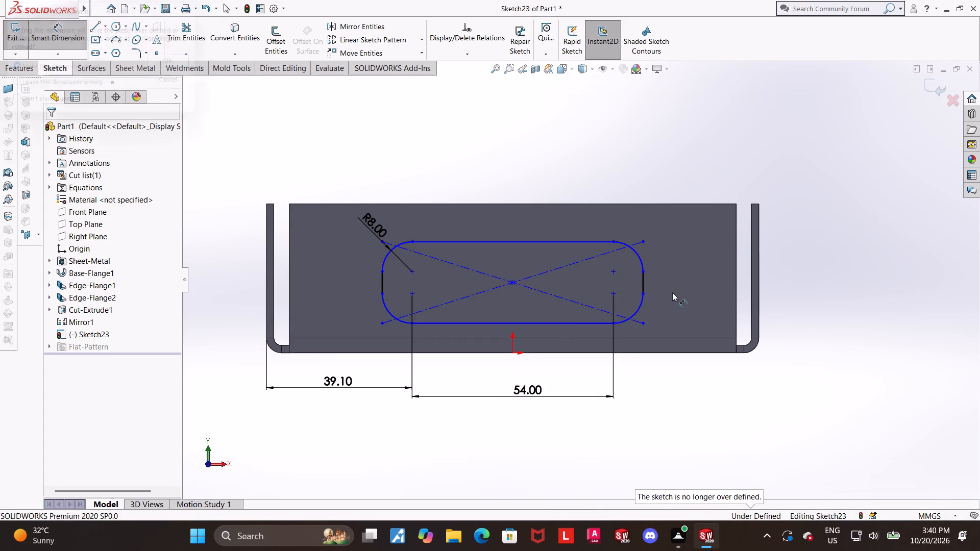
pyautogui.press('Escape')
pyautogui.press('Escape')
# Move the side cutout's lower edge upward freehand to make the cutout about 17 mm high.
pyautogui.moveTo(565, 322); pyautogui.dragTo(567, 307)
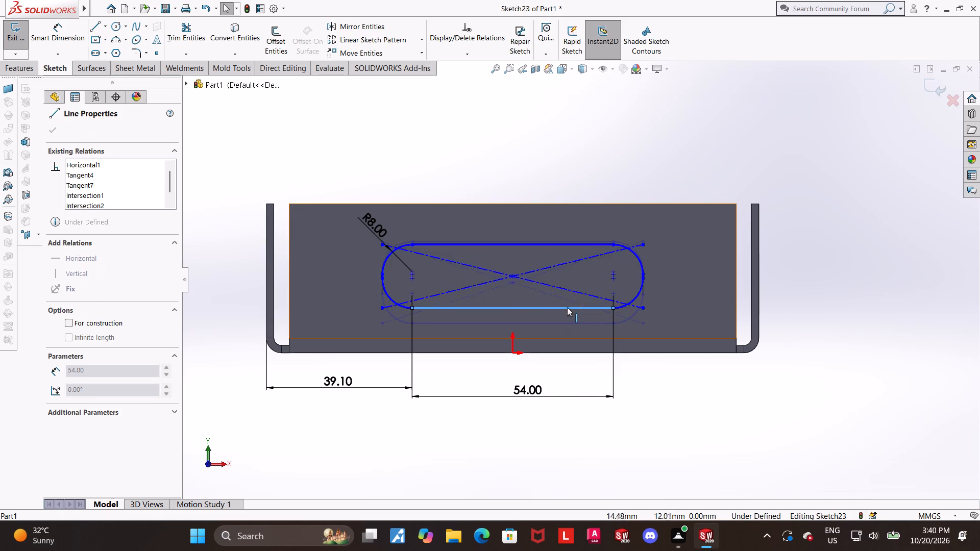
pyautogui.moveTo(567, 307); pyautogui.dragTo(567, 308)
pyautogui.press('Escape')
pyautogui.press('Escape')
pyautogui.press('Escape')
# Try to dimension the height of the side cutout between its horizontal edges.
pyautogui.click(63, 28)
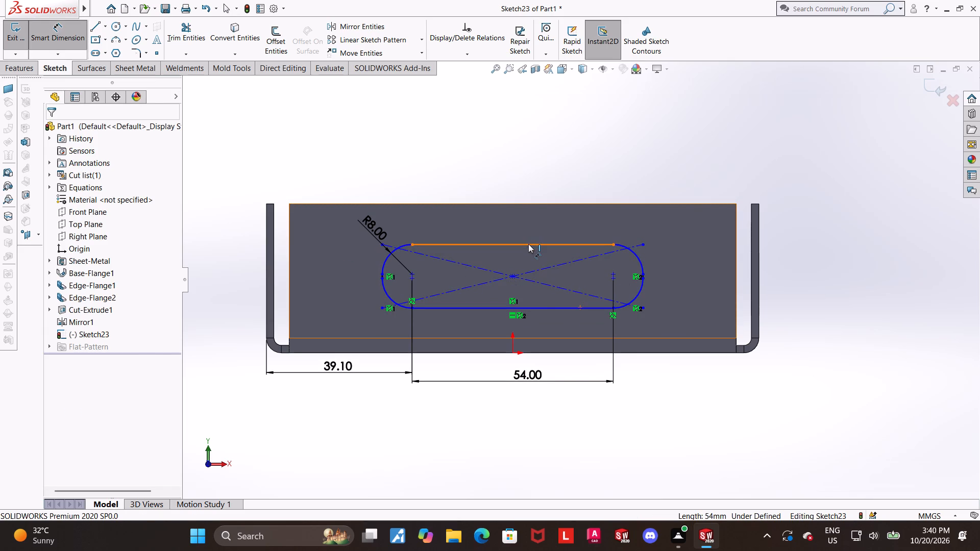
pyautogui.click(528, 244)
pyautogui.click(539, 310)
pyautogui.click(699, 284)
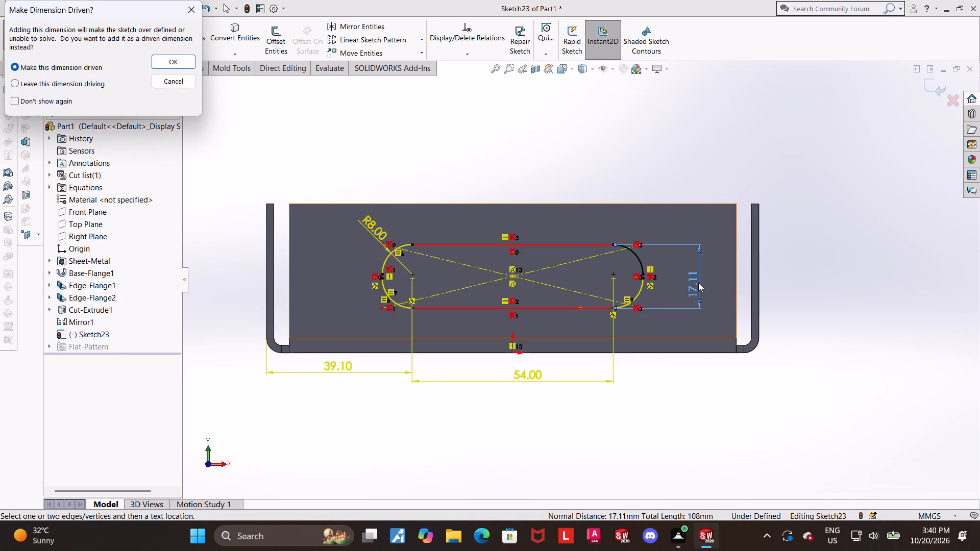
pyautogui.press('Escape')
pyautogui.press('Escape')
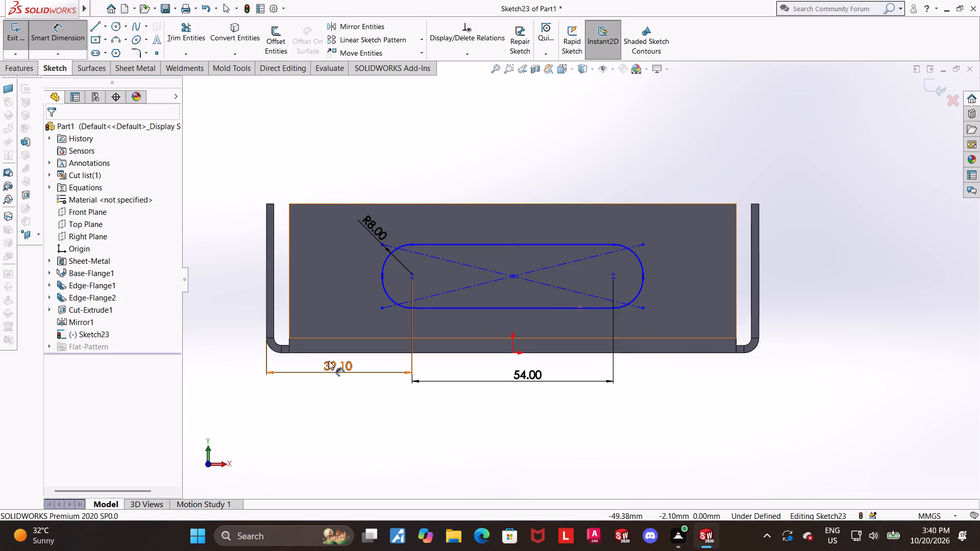
# Delete the 39.10 mm horizontal dimension between the -X end flange's outer edge and the fillet centre.
pyautogui.rightClick(329, 361)
pyautogui.press('Escape')
pyautogui.press('Escape')
pyautogui.press('Escape')
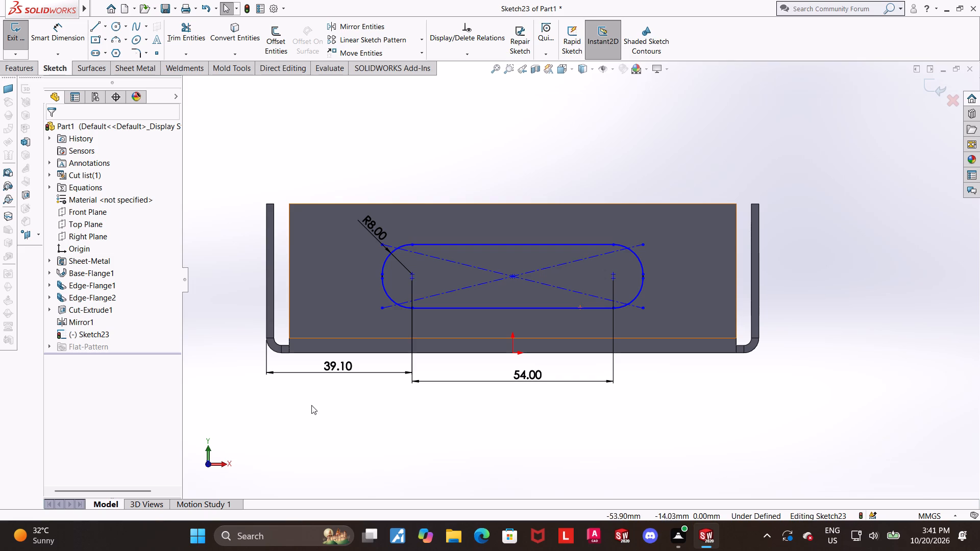
pyautogui.rightClick(325, 371)
pyautogui.press('Escape')
pyautogui.rightClick(347, 356)
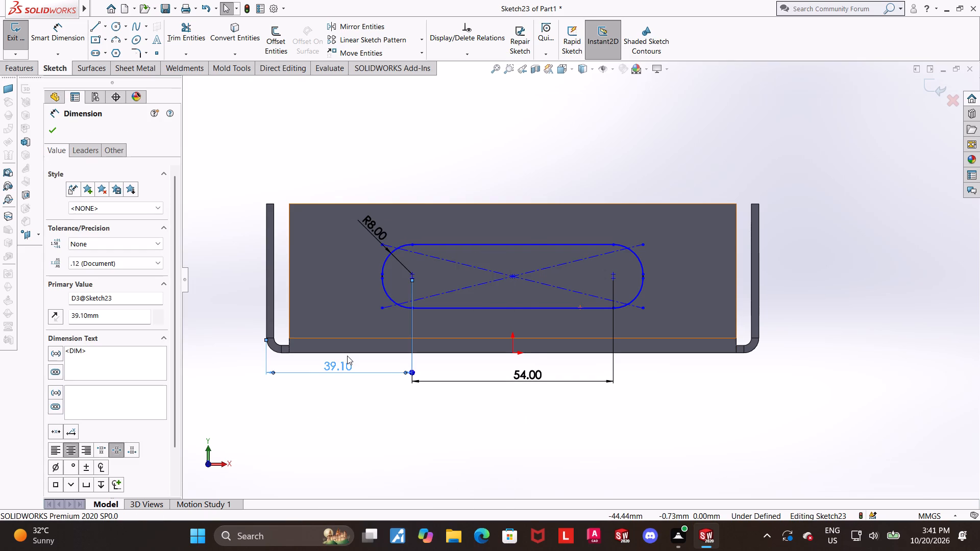
pyautogui.click(371, 399)
pyautogui.press('Escape')
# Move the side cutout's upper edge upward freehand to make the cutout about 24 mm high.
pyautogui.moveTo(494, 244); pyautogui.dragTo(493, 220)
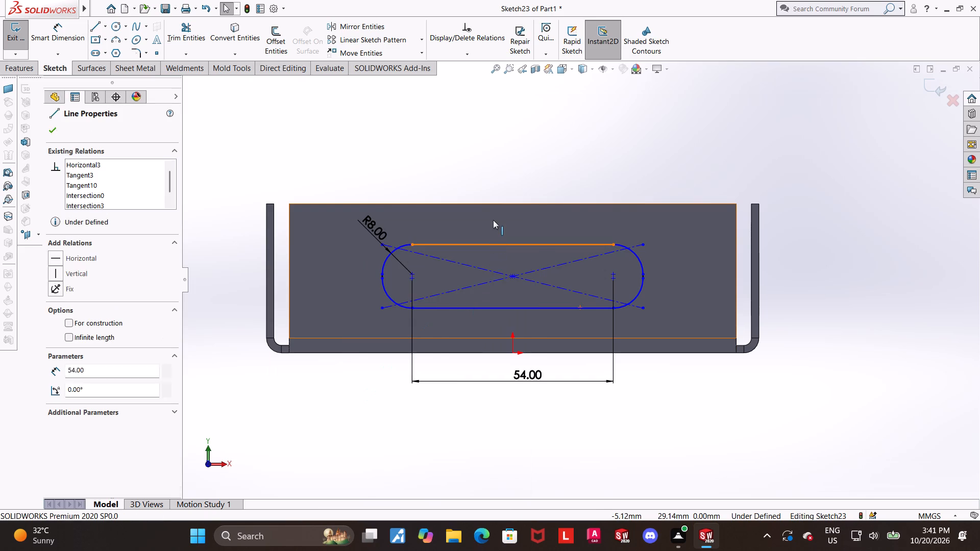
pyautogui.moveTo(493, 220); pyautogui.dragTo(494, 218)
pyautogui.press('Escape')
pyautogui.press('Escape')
# Dimension the height between the side cutout's upper and lower edges as 25 mm.
pyautogui.click(71, 31)
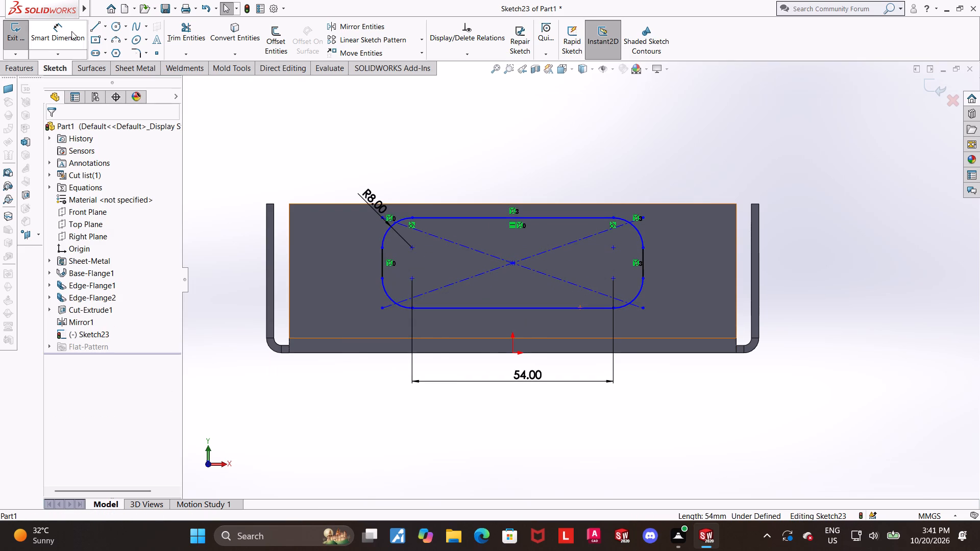
pyautogui.click(538, 219)
pyautogui.click(550, 307)
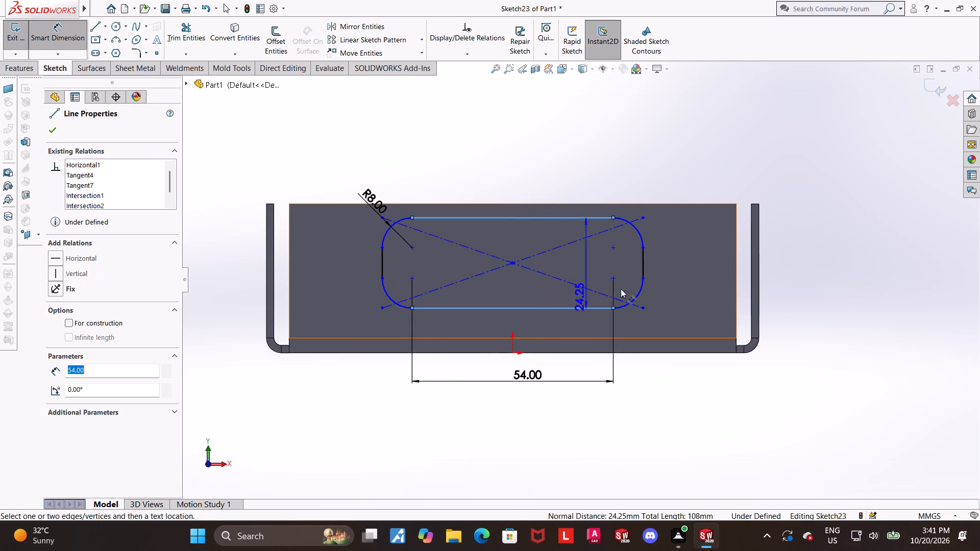
pyautogui.click(684, 280)
pyautogui.press('2')
pyautogui.press('5')
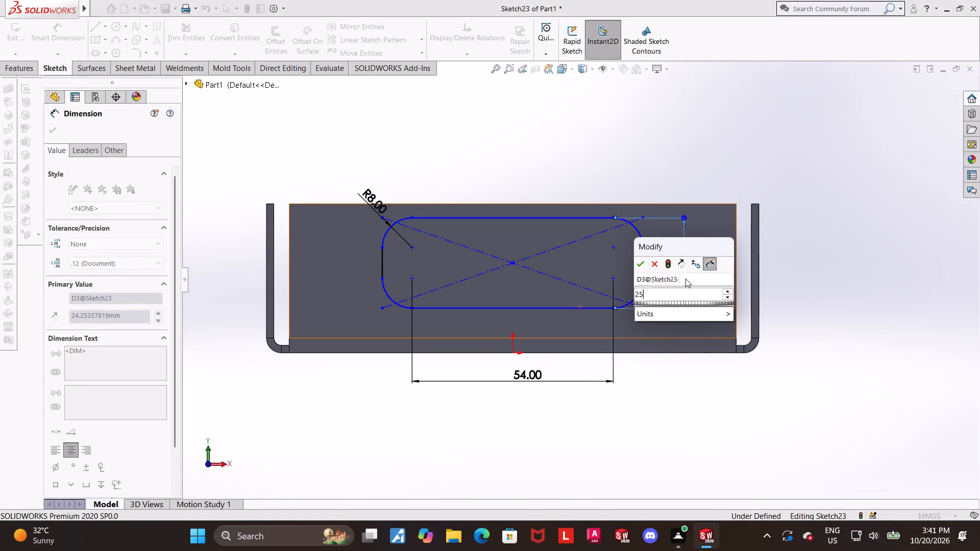
pyautogui.press('Return')
pyautogui.press('Escape')
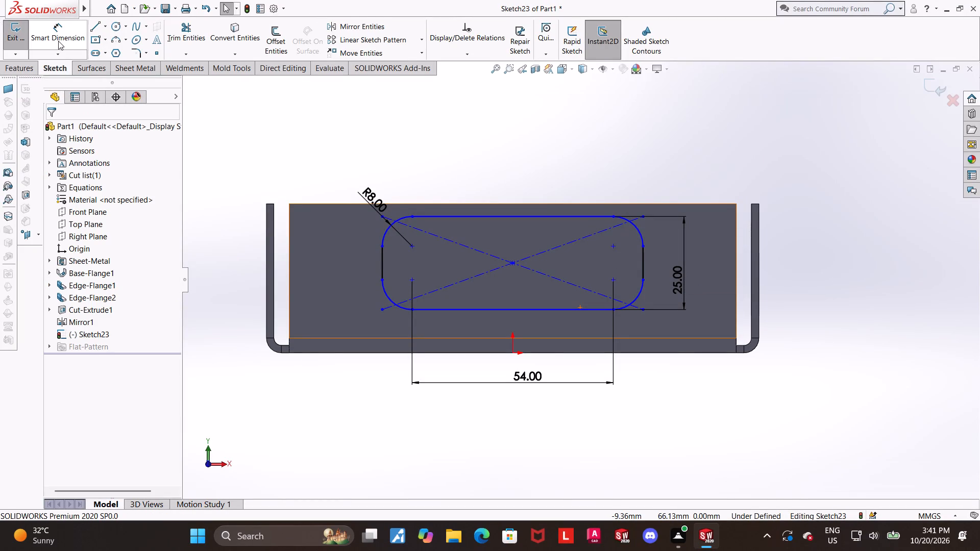
# Dimension the vertical distance from the side flange's top edge to the cutout's upper edge as 5 mm.
pyautogui.click(58, 41)
pyautogui.click(513, 206)
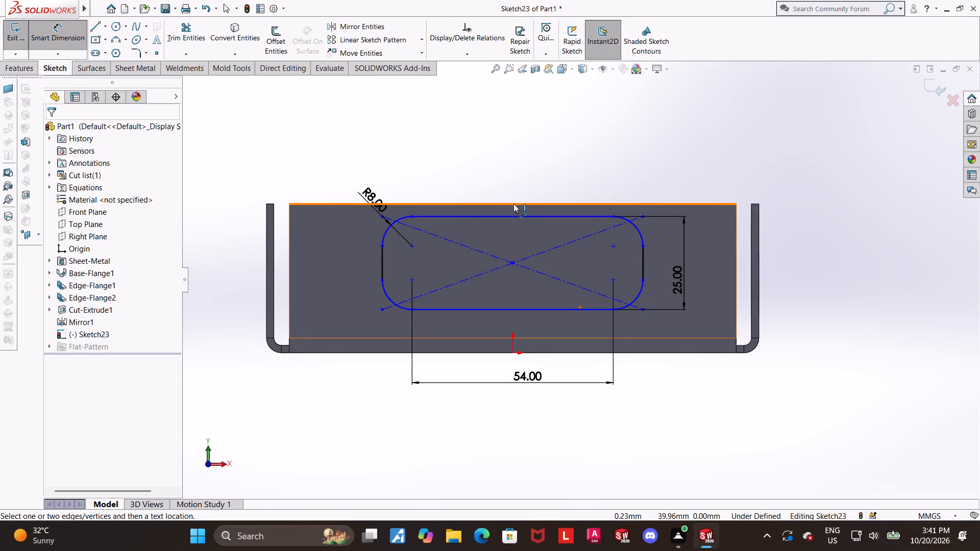
pyautogui.click(513, 204)
pyautogui.click(513, 214)
pyautogui.click(887, 235)
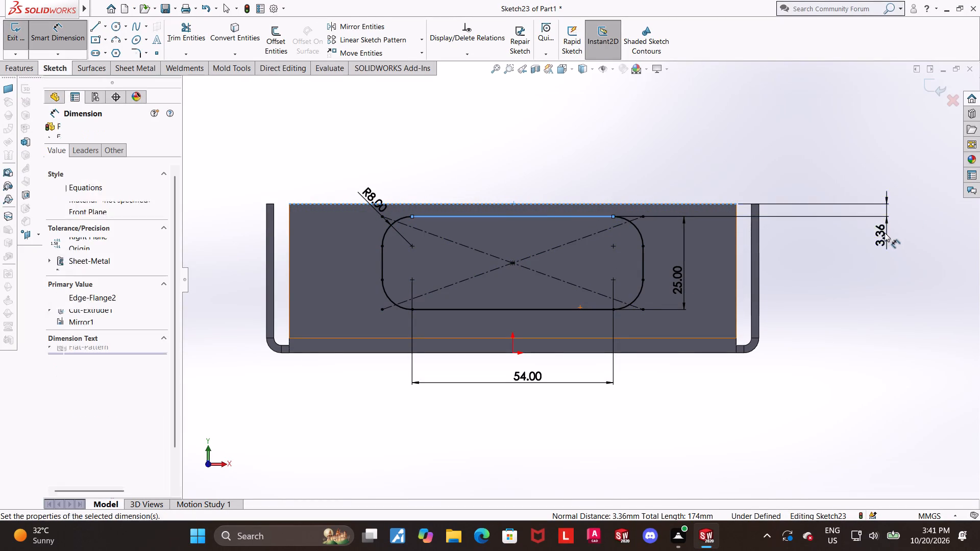
pyautogui.press('5')
pyautogui.press('Return')
pyautogui.press('Escape')
pyautogui.press('Escape')
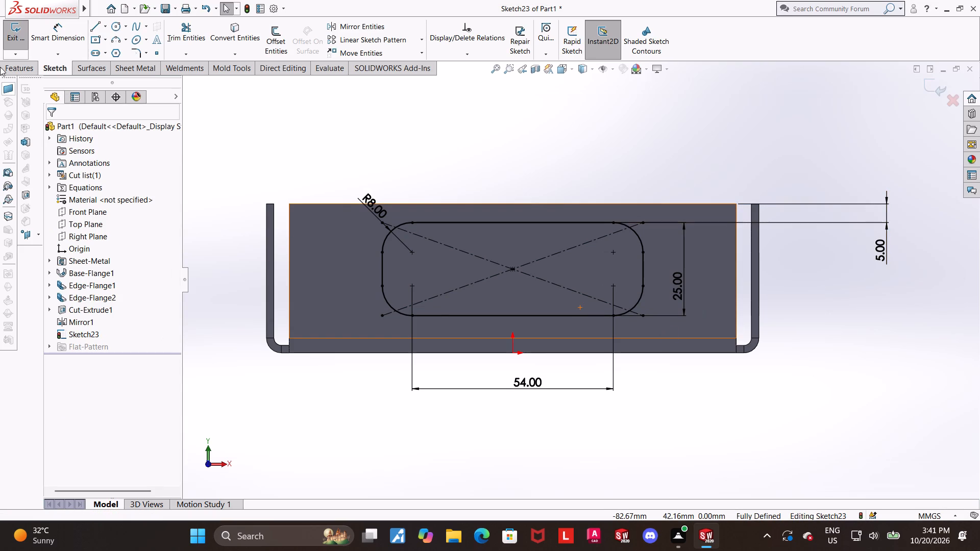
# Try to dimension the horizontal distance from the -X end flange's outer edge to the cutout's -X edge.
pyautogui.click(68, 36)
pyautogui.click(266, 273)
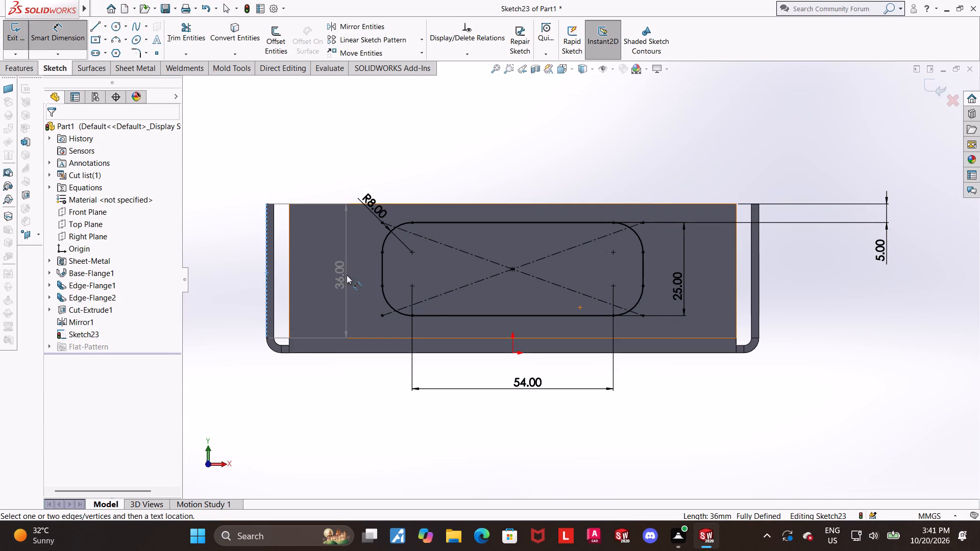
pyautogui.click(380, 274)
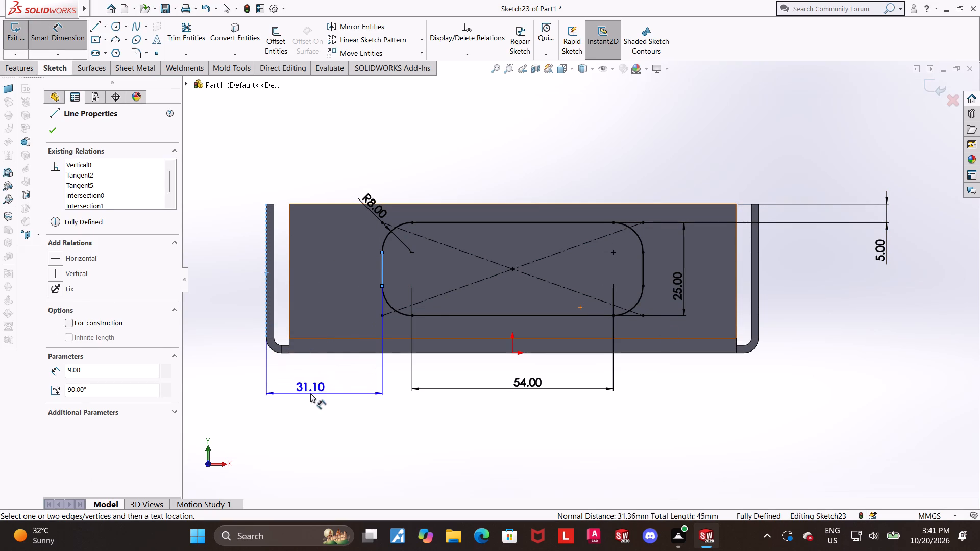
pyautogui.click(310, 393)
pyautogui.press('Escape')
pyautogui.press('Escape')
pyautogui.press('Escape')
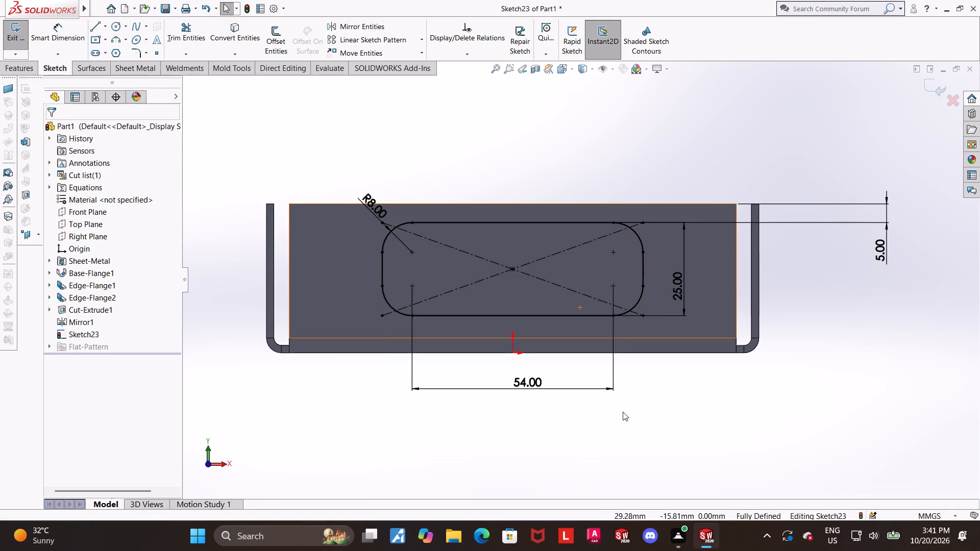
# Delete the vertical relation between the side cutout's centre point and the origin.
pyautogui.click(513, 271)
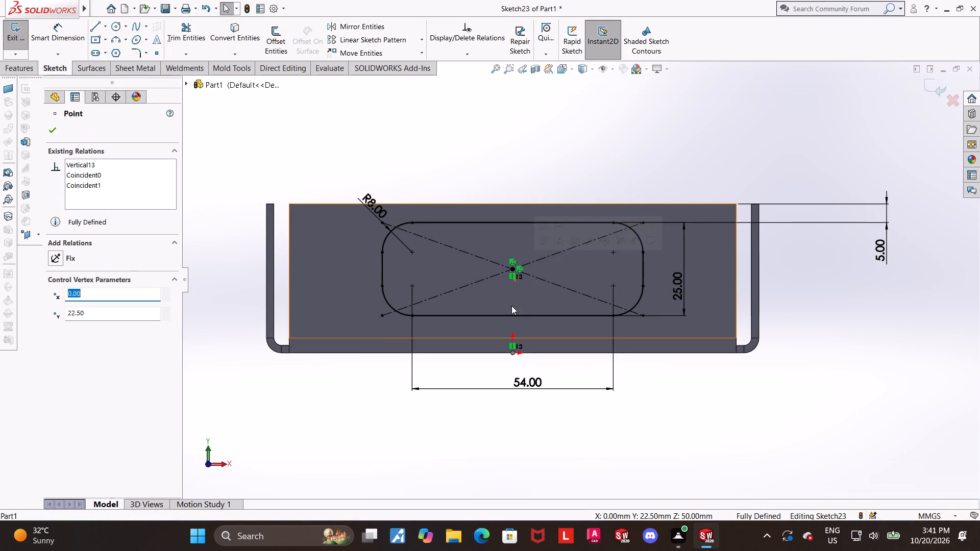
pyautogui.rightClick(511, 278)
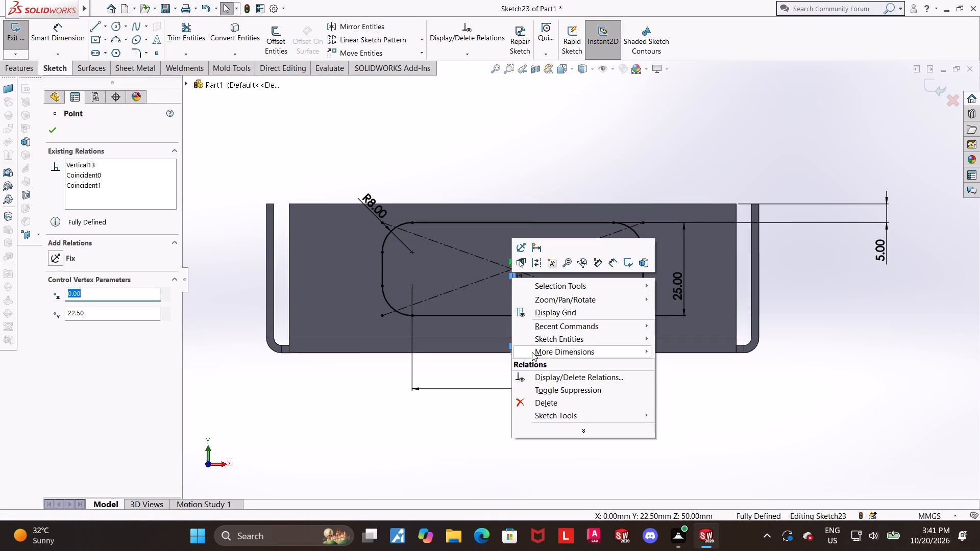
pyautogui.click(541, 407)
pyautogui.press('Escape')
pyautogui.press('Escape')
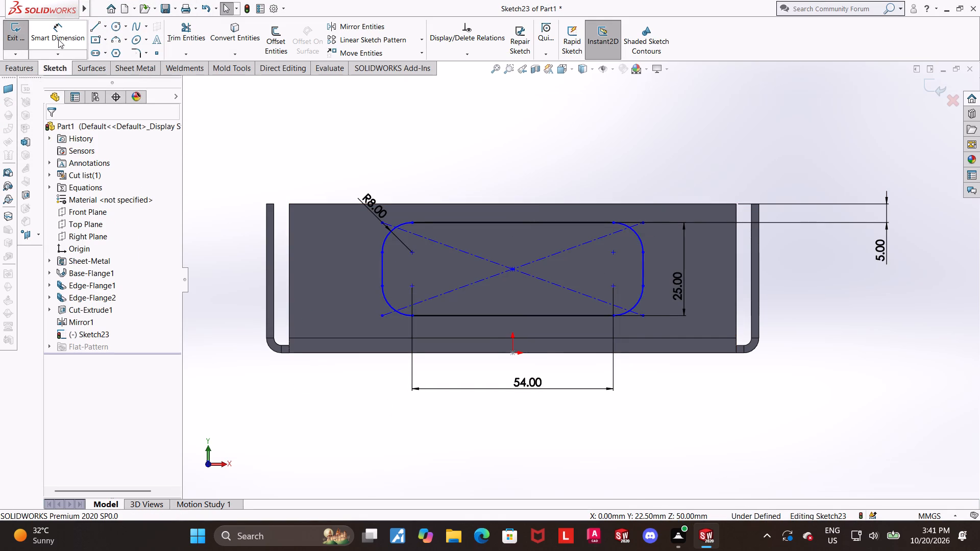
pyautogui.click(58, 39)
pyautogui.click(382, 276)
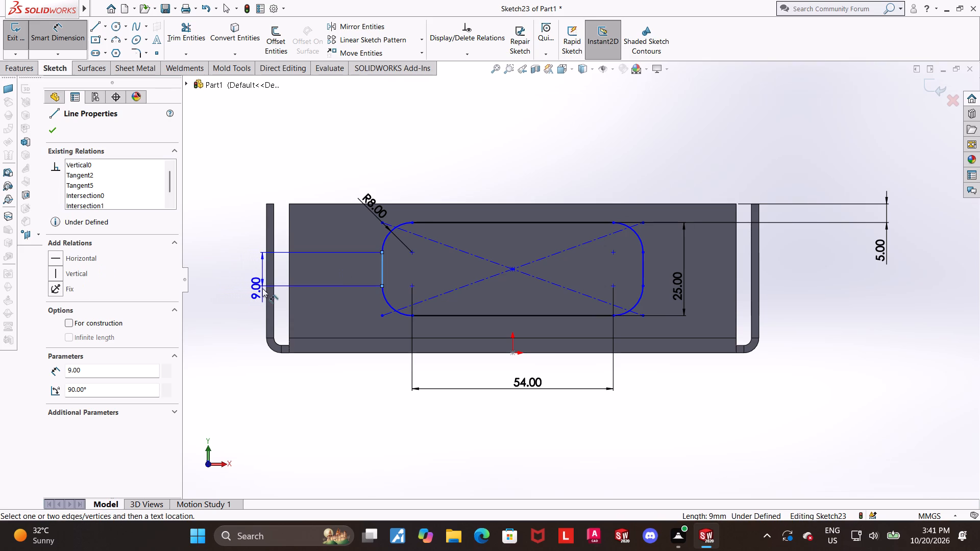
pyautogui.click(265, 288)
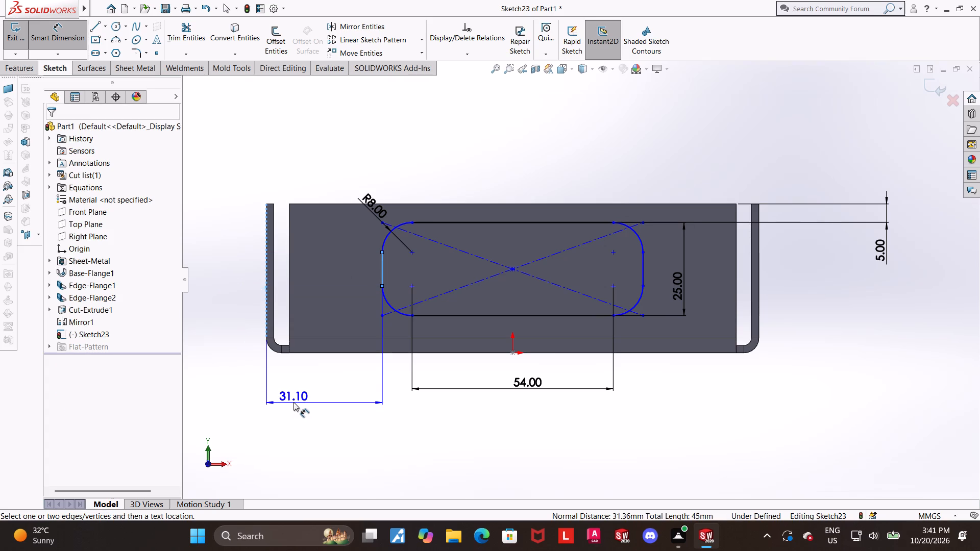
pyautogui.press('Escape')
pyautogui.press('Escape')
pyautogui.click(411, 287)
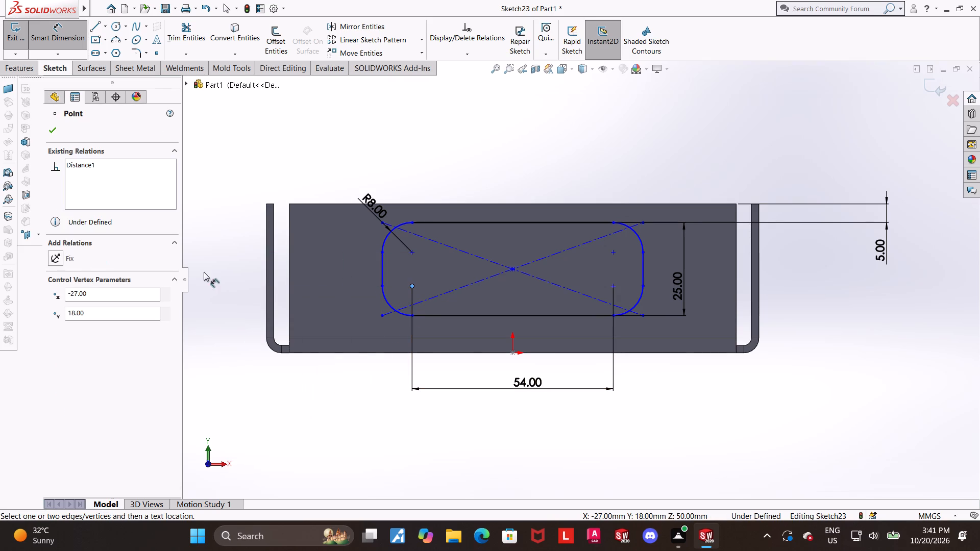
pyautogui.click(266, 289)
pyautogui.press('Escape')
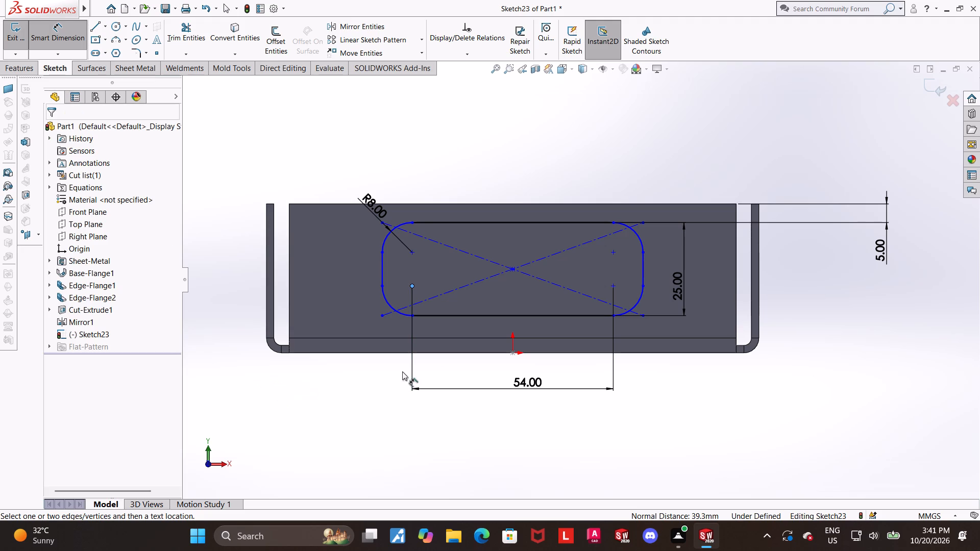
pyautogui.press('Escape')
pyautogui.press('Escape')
# Add a vertical relation between the side cutout's centre point and the origin.
pyautogui.click(515, 355)
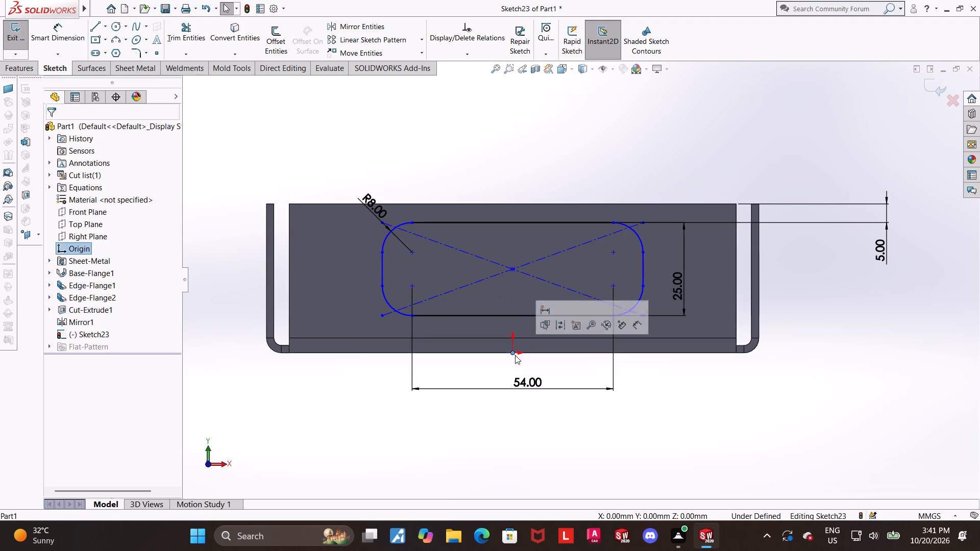
pyautogui.keyDown('ctrl'); pyautogui.click(512, 268); pyautogui.keyUp('ctrl')
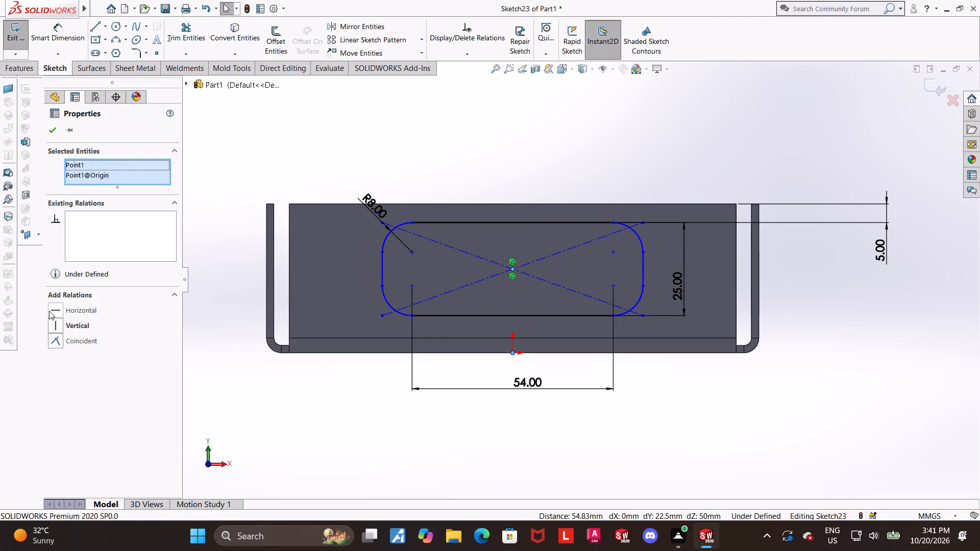
pyautogui.click(54, 321)
pyautogui.click(335, 437)
# Check the horizontal distances from the side cutout's lower corner-arc centres to the outer edges of both end flanges.
pyautogui.click(68, 37)
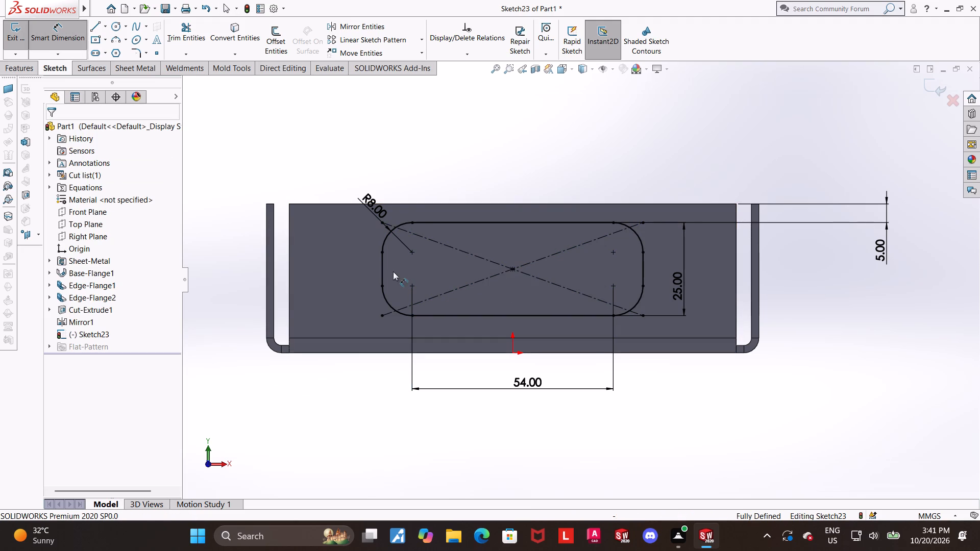
pyautogui.click(412, 286)
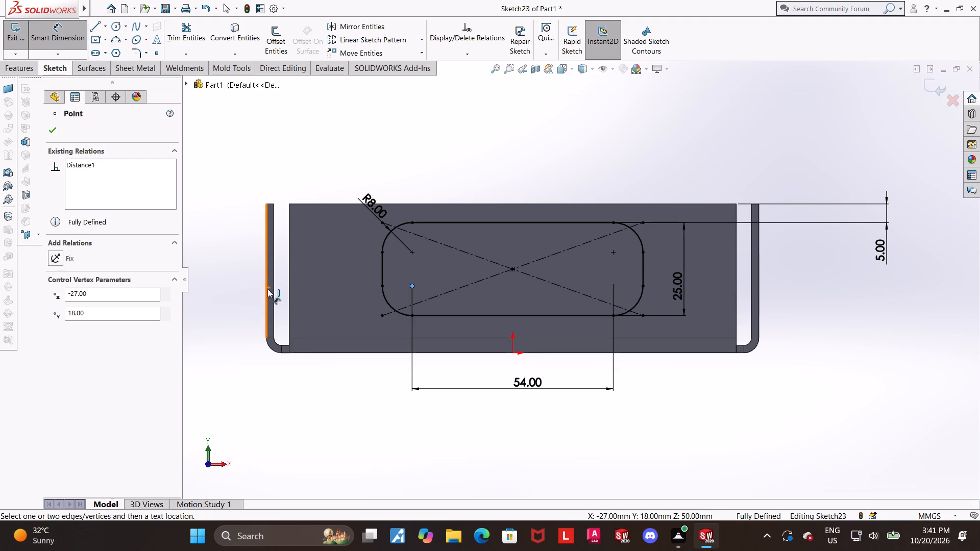
pyautogui.click(267, 289)
pyautogui.press('Escape')
pyautogui.press('Escape')
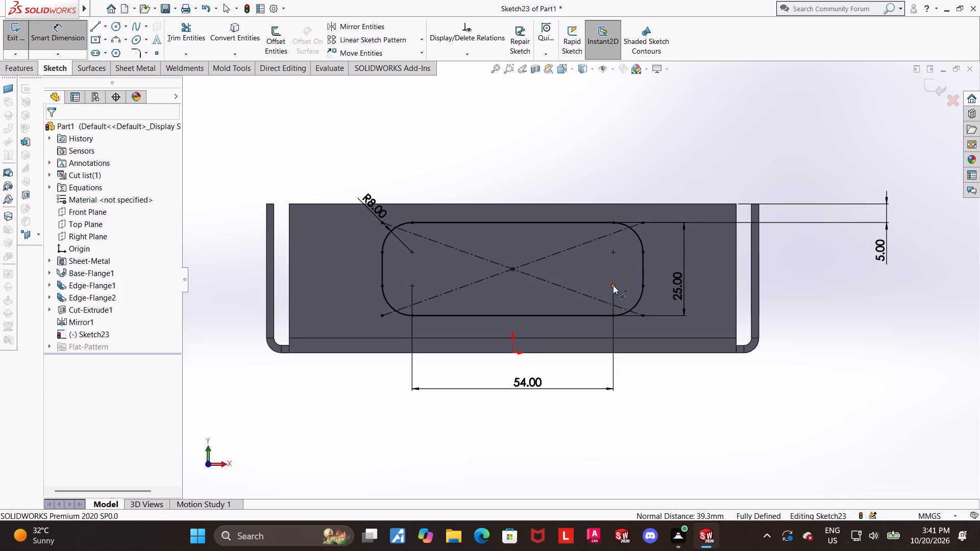
pyautogui.click(613, 285)
pyautogui.click(761, 289)
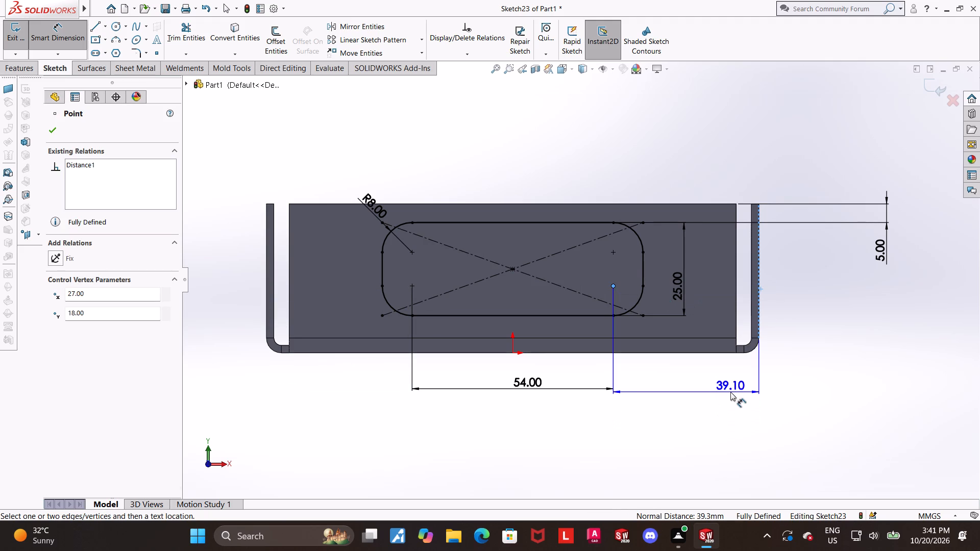
pyautogui.press('Escape')
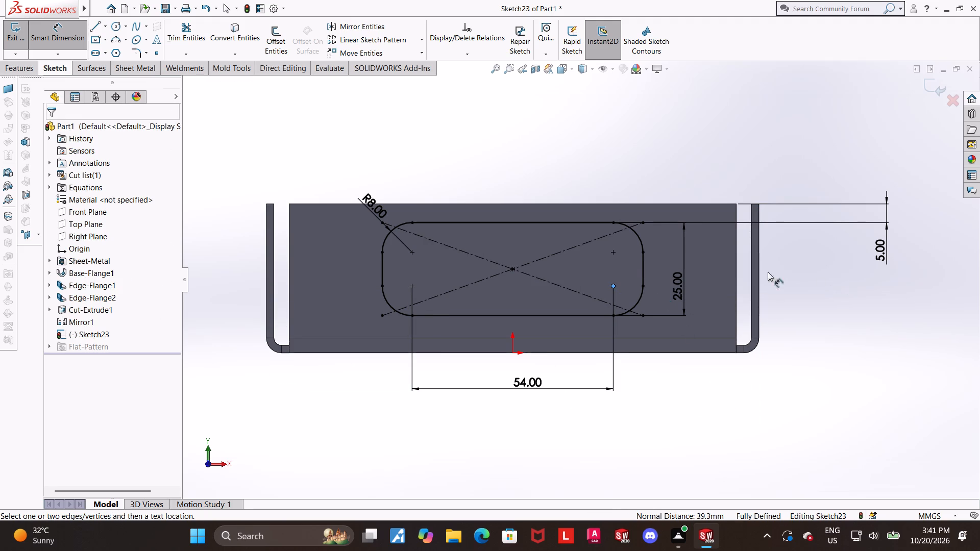
# Finish the side cutout sketch and cut it through the side flange as a blind normal cut linked to the sheet thickness.
pyautogui.scroll(1, 764, 272)
pyautogui.scroll(-2, 614, 286)
pyautogui.scroll(2, 683, 299)
pyautogui.moveTo(640, 290); pyautogui.dragTo(647, 297, button='middle')
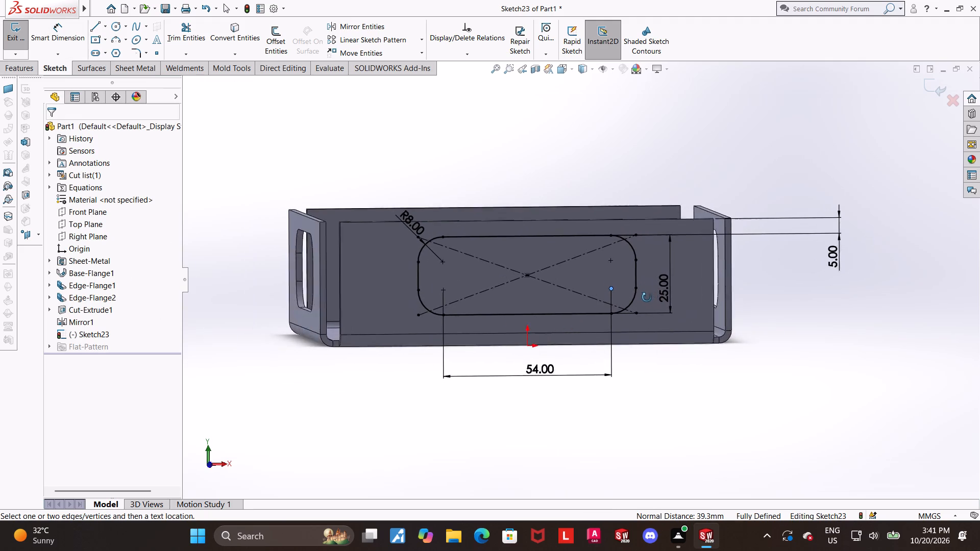
pyautogui.moveTo(647, 297); pyautogui.dragTo(643, 299, button='middle')
pyautogui.moveTo(692, 268); pyautogui.dragTo(704, 279, button='middle')
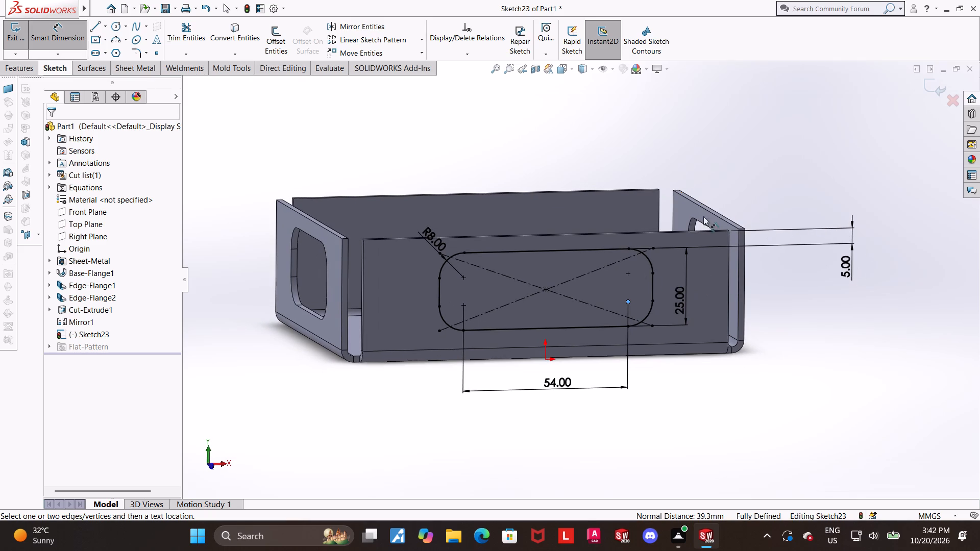
pyautogui.scroll(-1, 475, 281)
pyautogui.press('Escape')
pyautogui.click(922, 85)
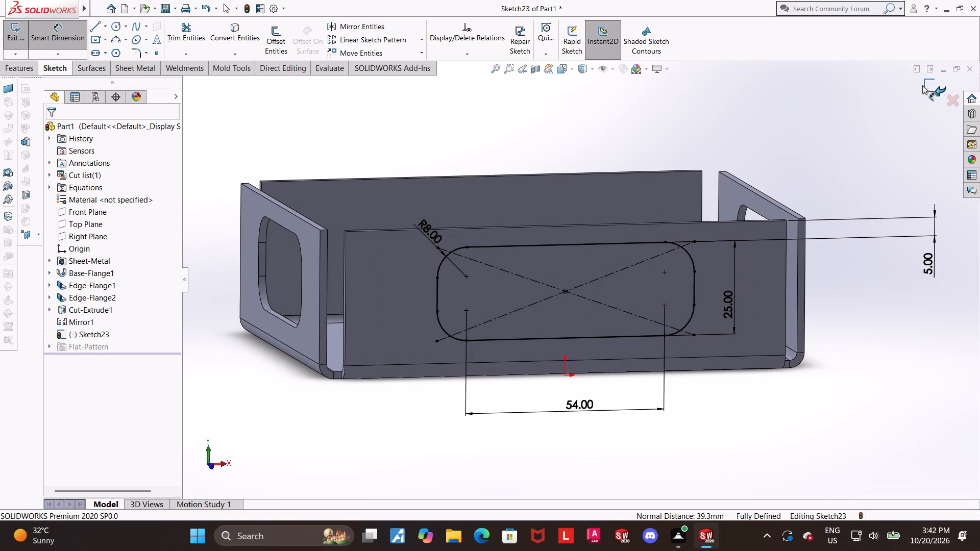
pyautogui.scroll(4, 822, 194)
pyautogui.scroll(-2, 631, 284)
pyautogui.moveTo(582, 369); pyautogui.dragTo(583, 381, button='middle')
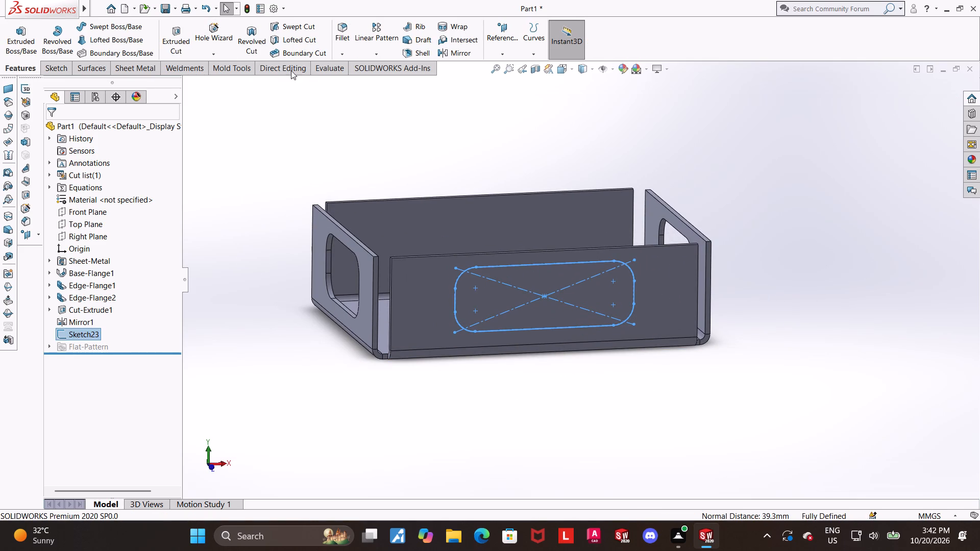
pyautogui.click(120, 64)
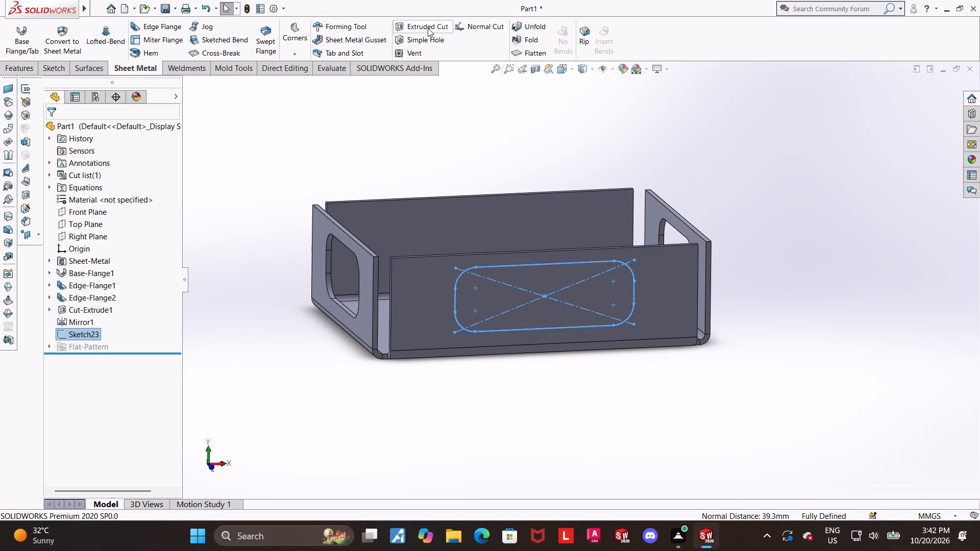
pyautogui.click(428, 28)
pyautogui.moveTo(385, 117); pyautogui.dragTo(392, 124, button='middle')
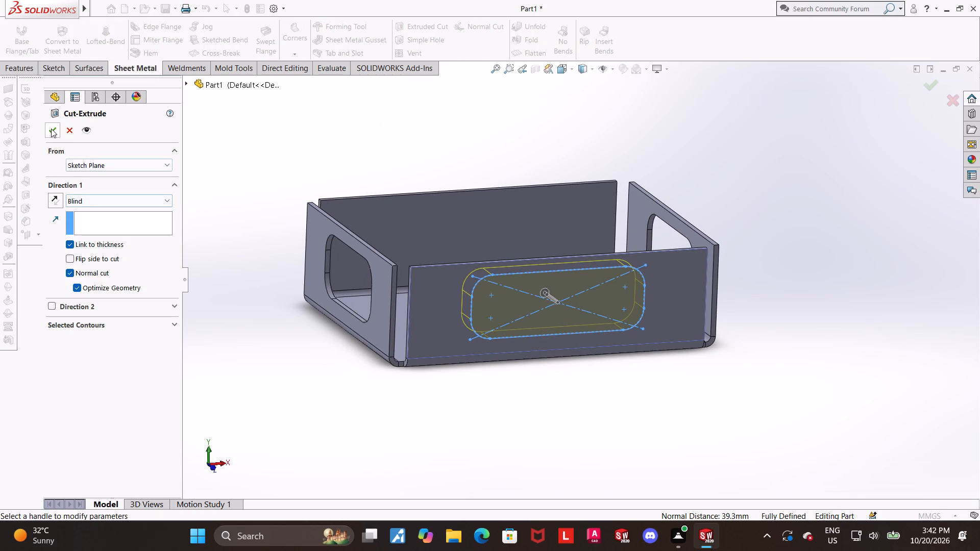
pyautogui.click(51, 128)
# Mirror the side flange cutout about the Front Plane onto the opposite side flange.
pyautogui.click(23, 64)
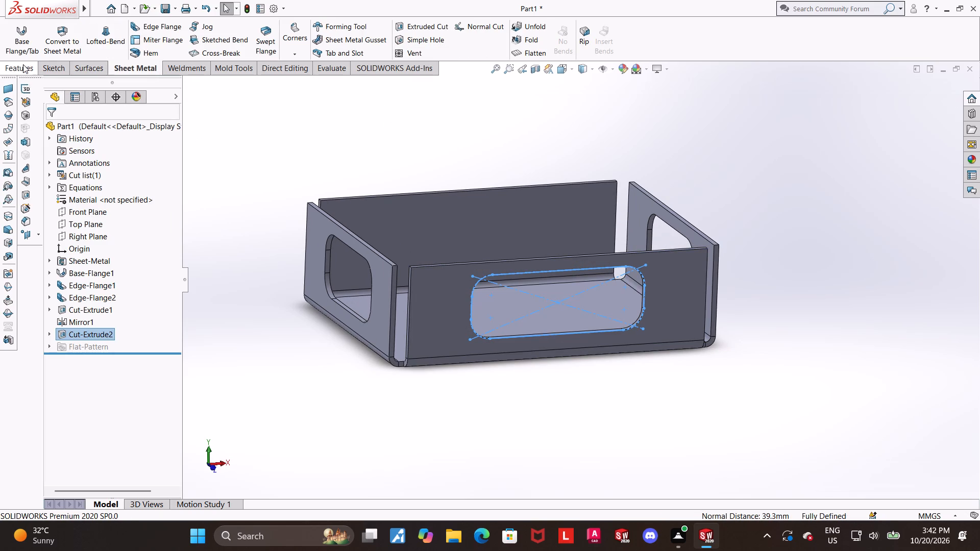
pyautogui.click(445, 56)
pyautogui.click(193, 82)
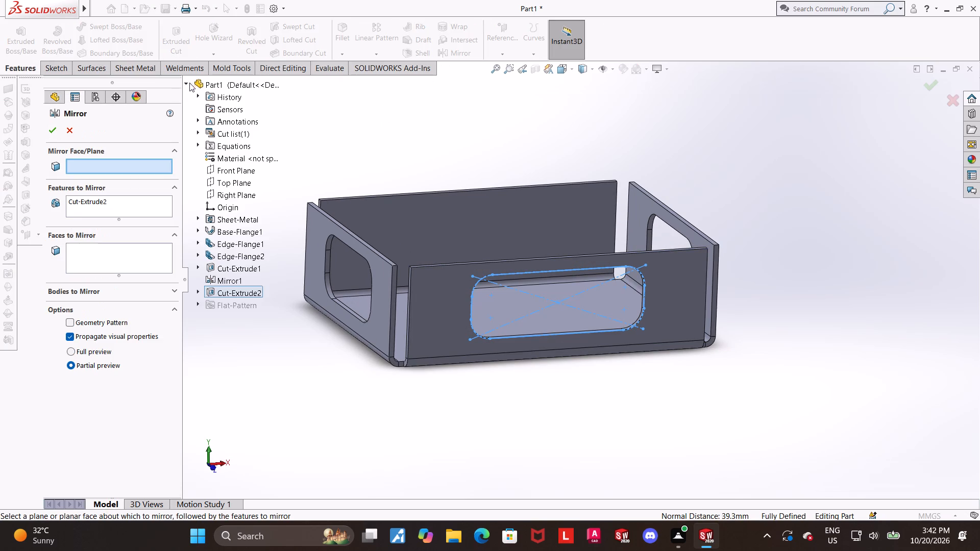
pyautogui.click(227, 170)
pyautogui.click(50, 125)
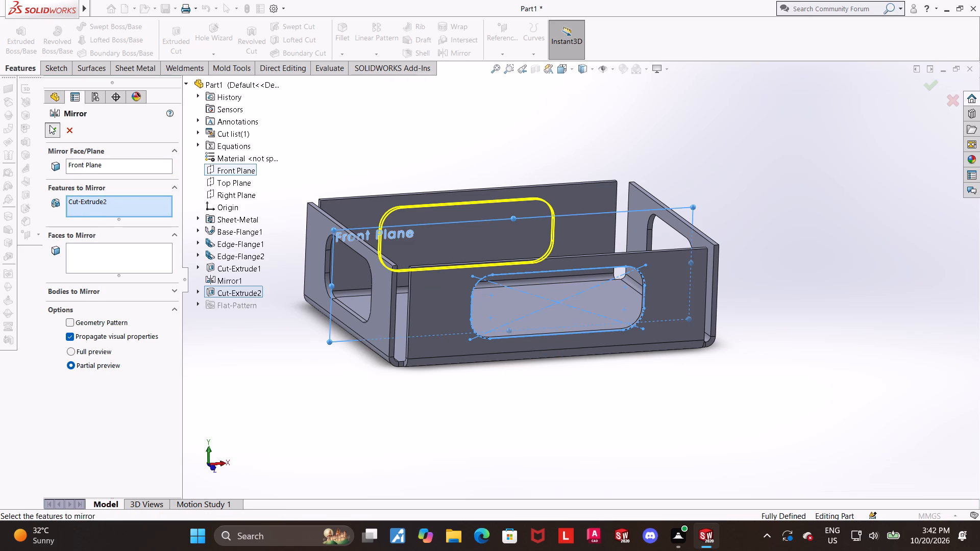
pyautogui.click(801, 200)
# Examine the tray's flanges and cutouts from several angles, including the underside.
pyautogui.scroll(-1, 506, 262)
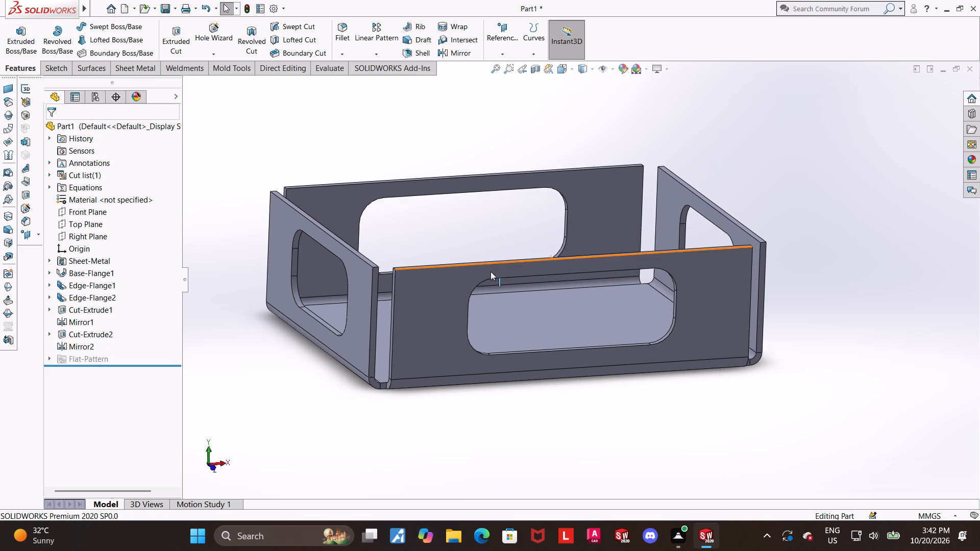
pyautogui.moveTo(480, 274); pyautogui.dragTo(476, 291, button='middle')
pyautogui.moveTo(485, 289); pyautogui.dragTo(494, 284, button='middle')
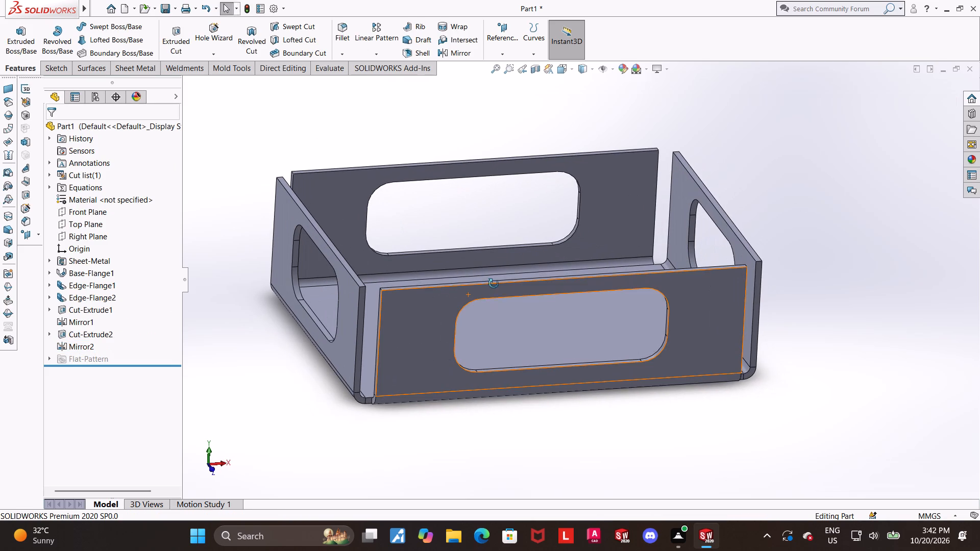
pyautogui.moveTo(494, 284); pyautogui.dragTo(495, 282, button='middle')
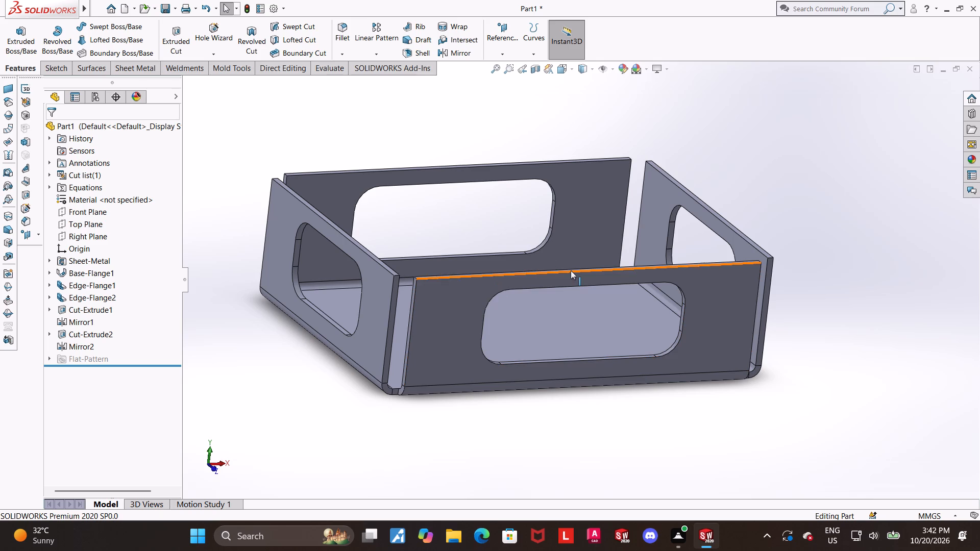
pyautogui.scroll(2, 593, 305)
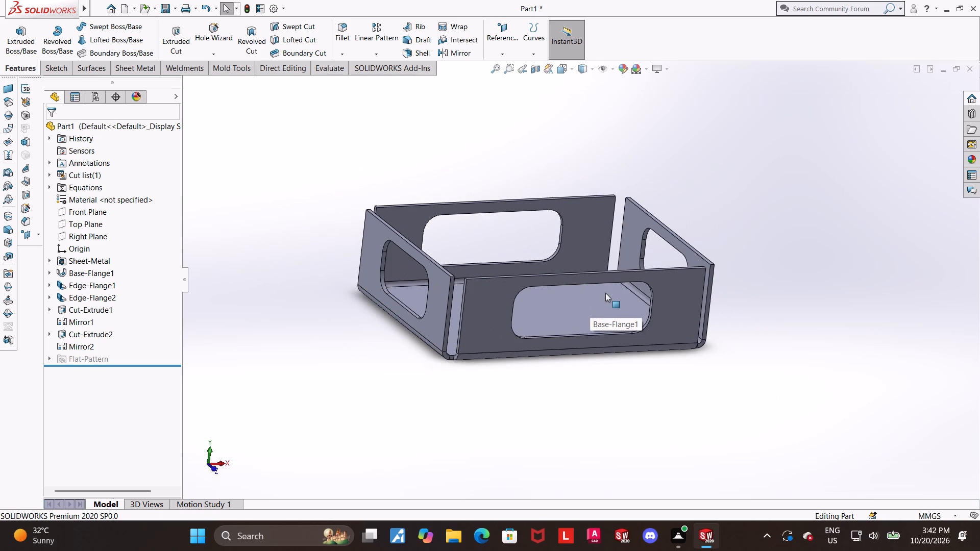
pyautogui.scroll(-2, 547, 295)
pyautogui.moveTo(560, 300); pyautogui.dragTo(540, 358, button='middle')
pyautogui.scroll(-2, 509, 318)
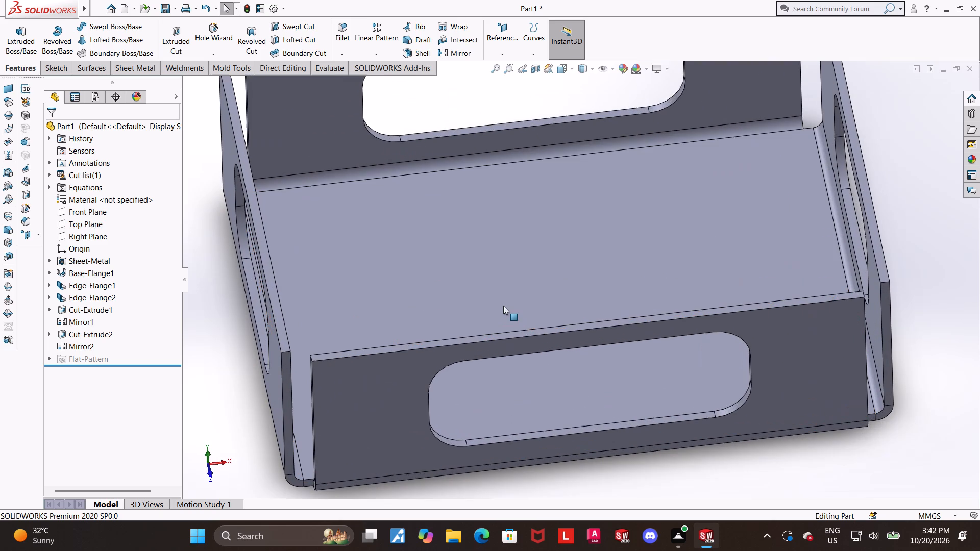
pyautogui.scroll(1, 528, 303)
pyautogui.moveTo(533, 305); pyautogui.dragTo(367, 313, button='middle')
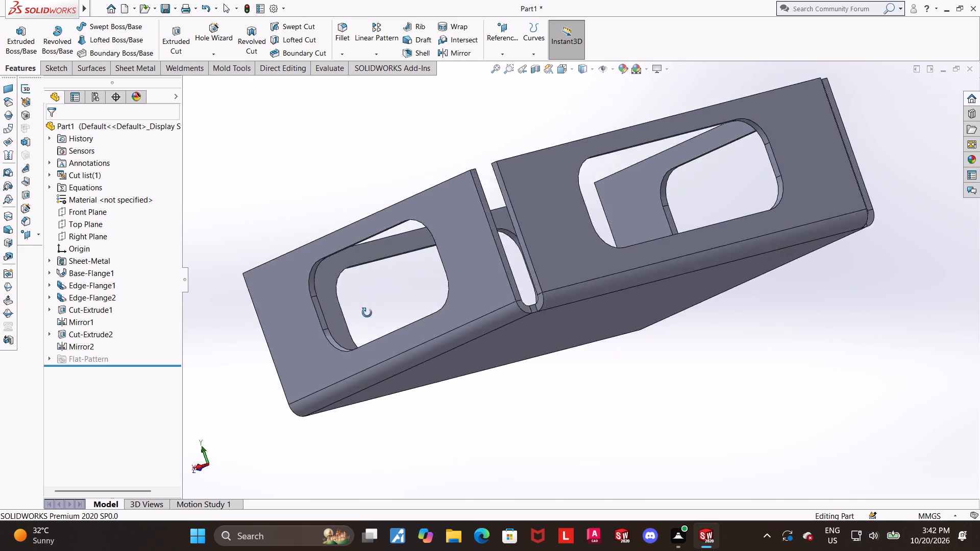
pyautogui.moveTo(367, 313); pyautogui.dragTo(448, 327, button='middle')
# Review the dimensions of the end flange cutout's sketch, Sketch22, on the model.
pyautogui.click(50, 313)
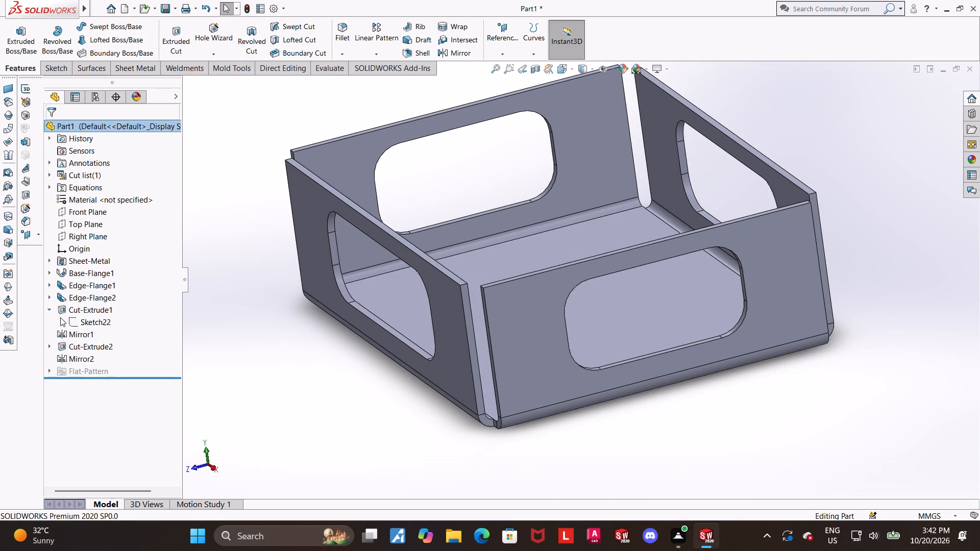
pyautogui.click(79, 322)
pyautogui.moveTo(336, 322); pyautogui.dragTo(330, 322, button='middle')
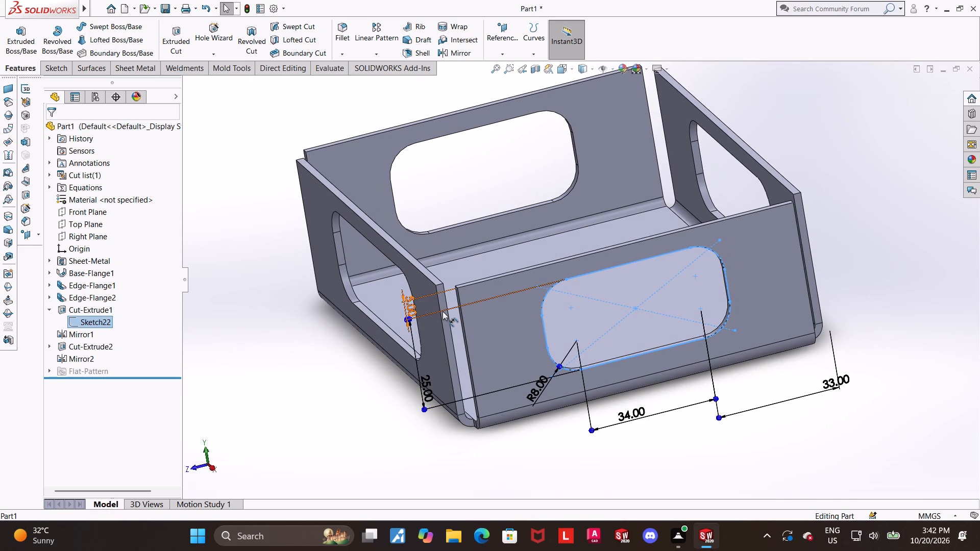
pyautogui.scroll(1, 443, 311)
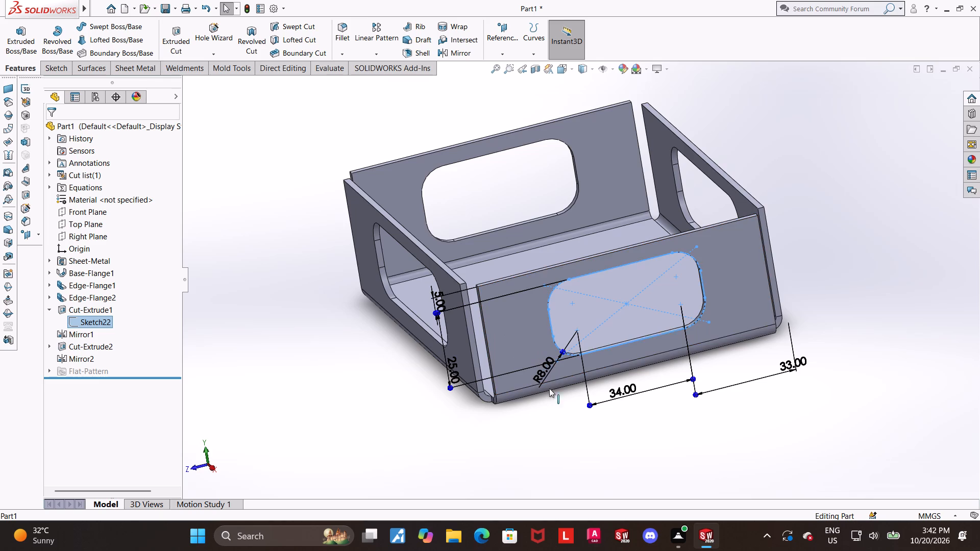
pyautogui.moveTo(664, 416); pyautogui.dragTo(665, 422, button='middle')
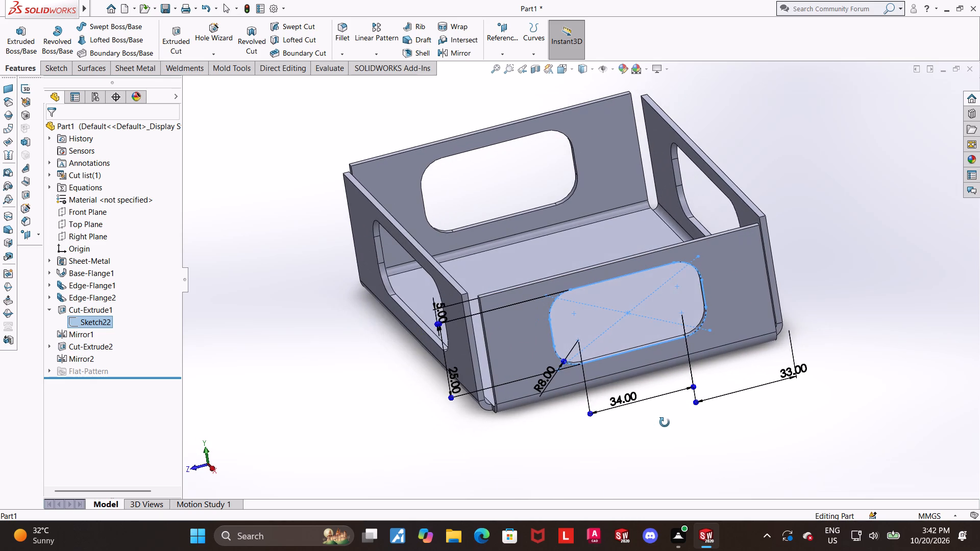
pyautogui.moveTo(665, 422); pyautogui.dragTo(672, 408, button='middle')
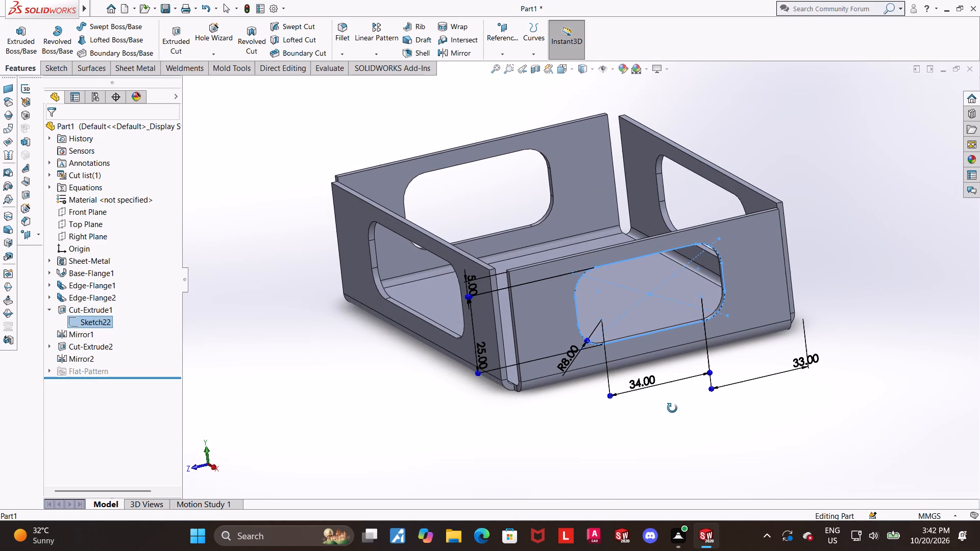
pyautogui.moveTo(672, 408); pyautogui.dragTo(676, 405, button='middle')
pyautogui.scroll(-2, 677, 396)
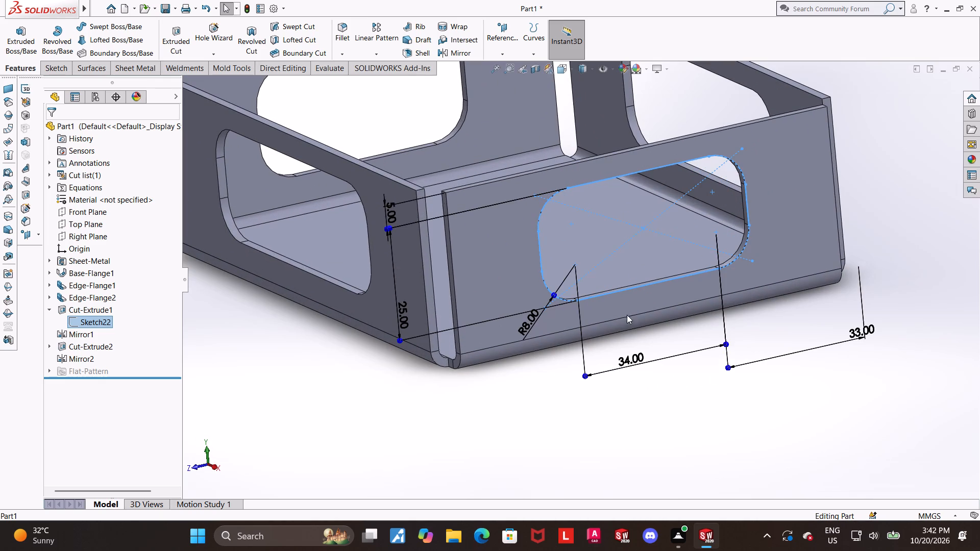
pyautogui.scroll(1, 464, 292)
pyautogui.click(244, 300)
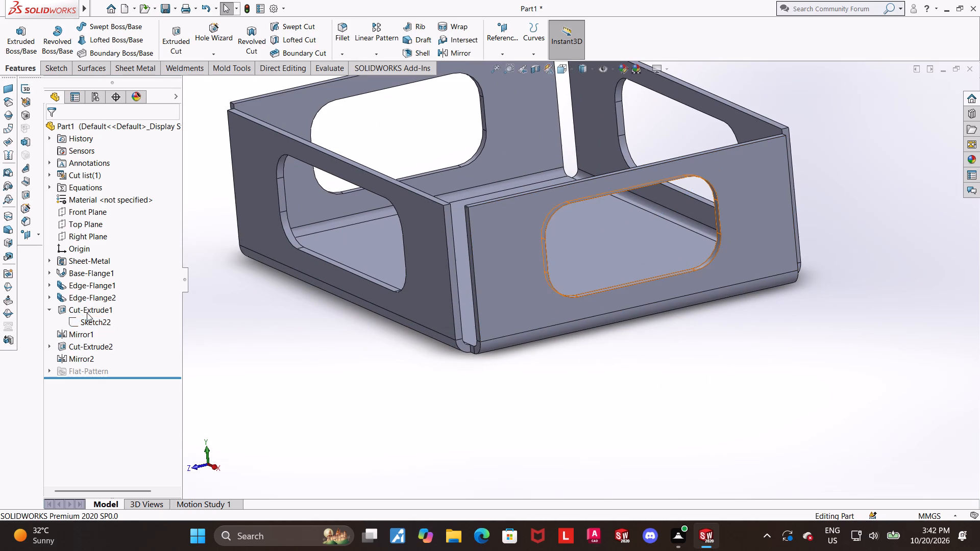
# Open the end cutout's sketch, check the distance from its lower +Z corner-arc centre to the adjacent side flange's outer edge, and exit.
pyautogui.click(81, 322)
pyautogui.click(90, 296)
pyautogui.click(92, 320)
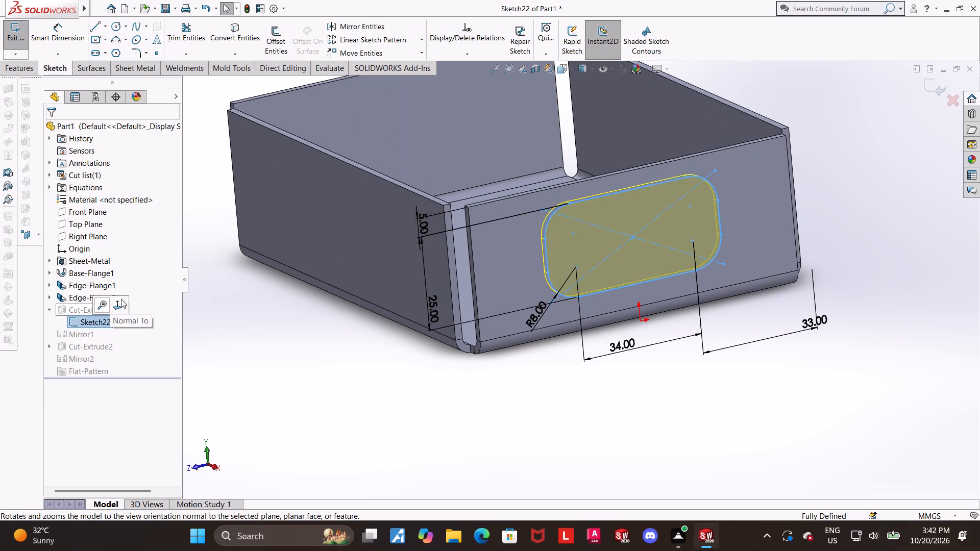
pyautogui.click(121, 299)
pyautogui.click(71, 29)
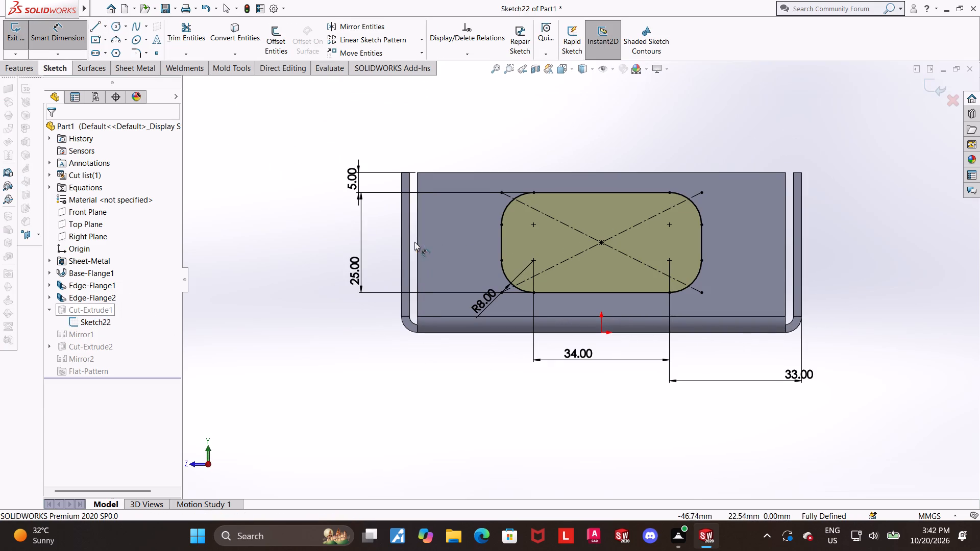
pyautogui.click(401, 239)
pyautogui.click(533, 259)
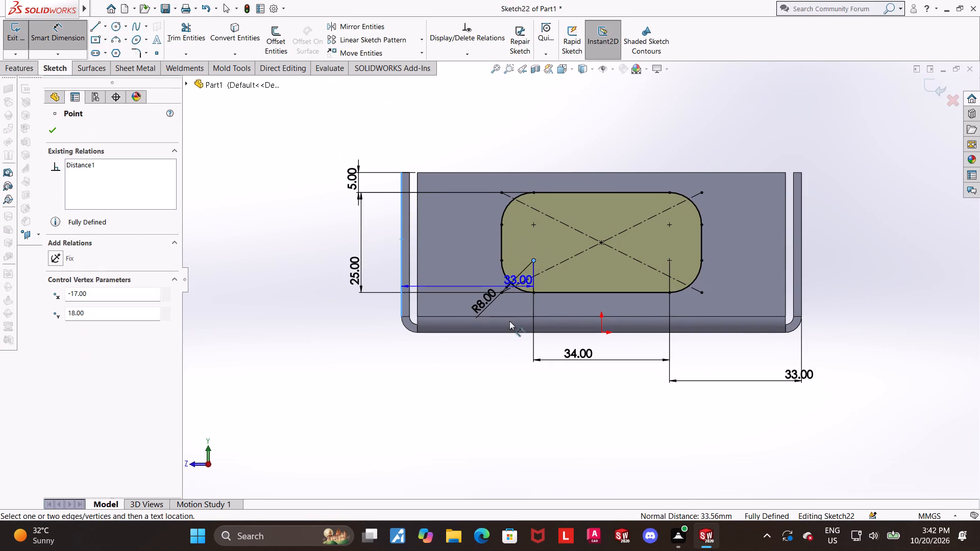
pyautogui.press('Escape')
pyautogui.press('Escape')
pyautogui.press('Escape')
pyautogui.scroll(3, 685, 279)
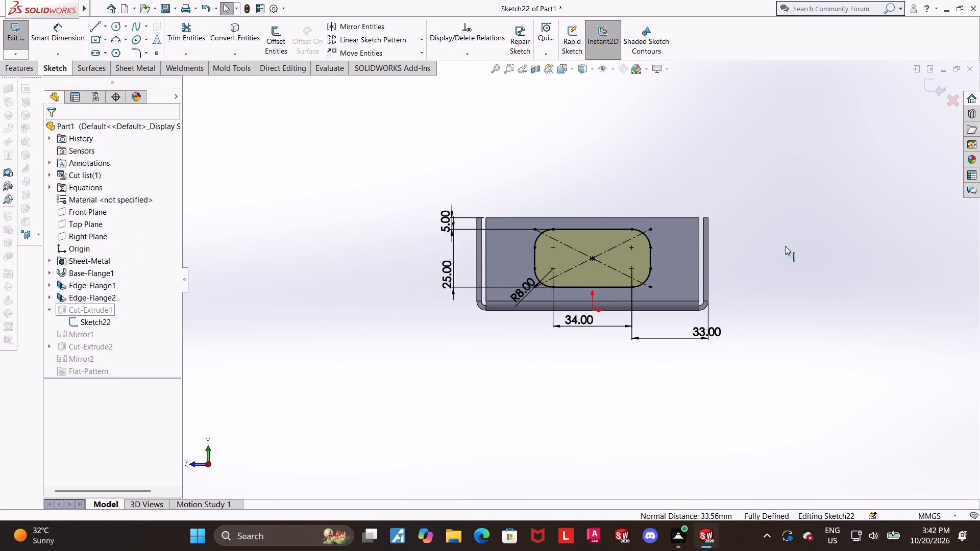
pyautogui.click(936, 90)
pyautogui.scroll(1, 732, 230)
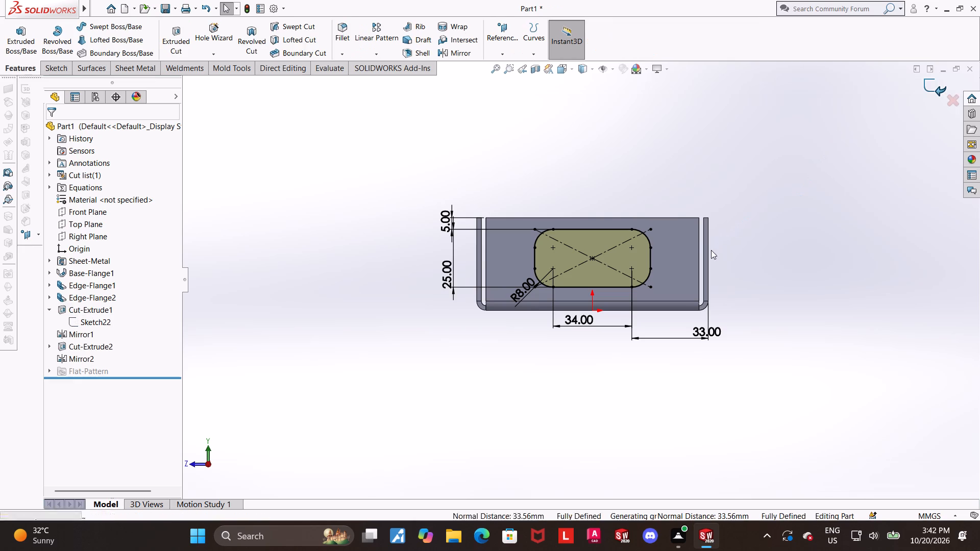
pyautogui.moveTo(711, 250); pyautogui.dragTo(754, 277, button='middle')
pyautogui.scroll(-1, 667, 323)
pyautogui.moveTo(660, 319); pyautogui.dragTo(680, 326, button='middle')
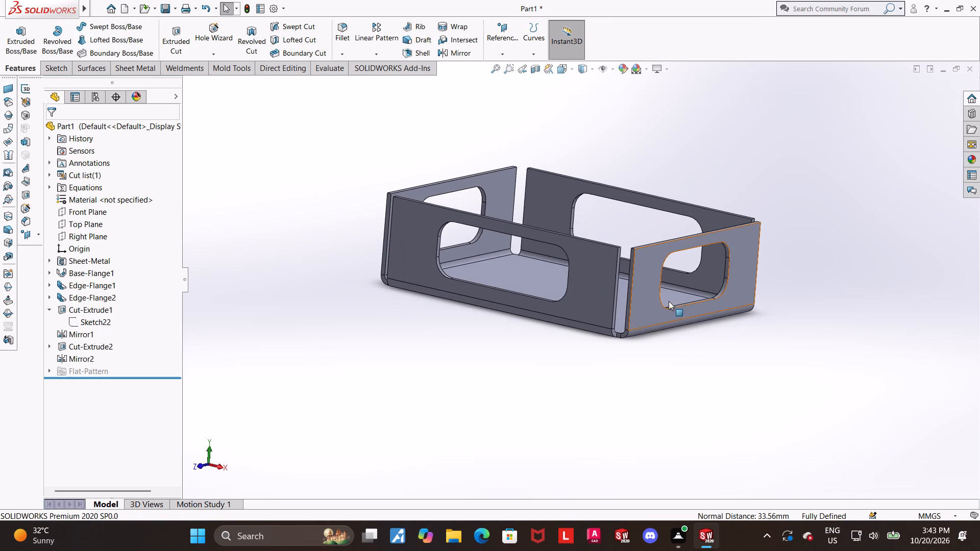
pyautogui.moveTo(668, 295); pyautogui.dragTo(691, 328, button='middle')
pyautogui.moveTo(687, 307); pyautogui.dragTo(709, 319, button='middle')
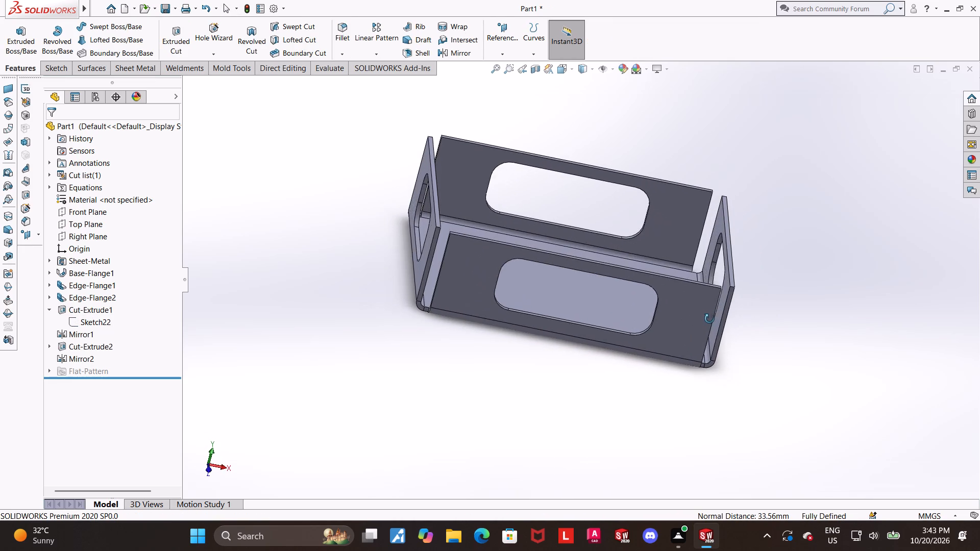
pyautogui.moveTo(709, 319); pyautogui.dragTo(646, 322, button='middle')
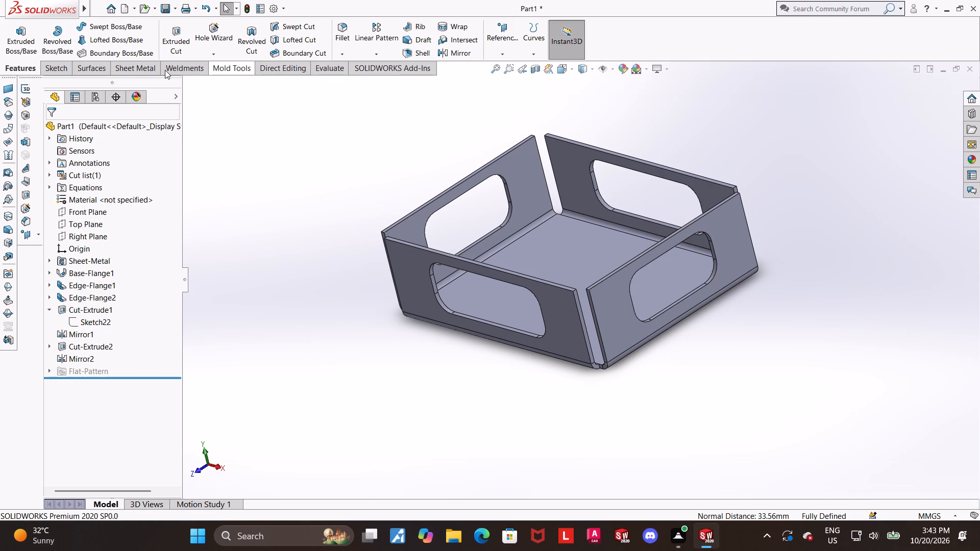
# Flatten the sheet metal tray, examine the flat pattern's outline, bend lines and four cutouts, and fold the part back.
pyautogui.click(158, 69)
pyautogui.click(552, 53)
pyautogui.click(539, 53)
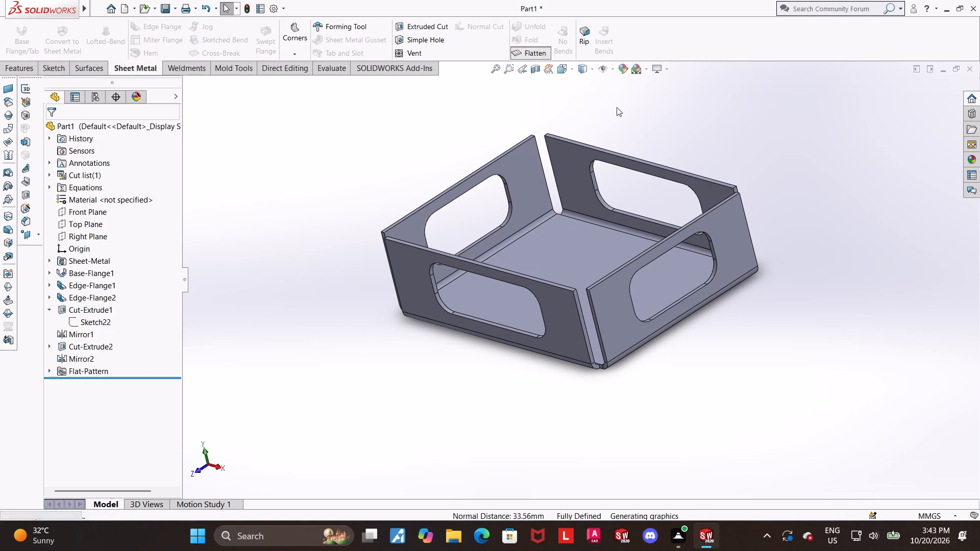
pyautogui.click(562, 67)
pyautogui.click(477, 243)
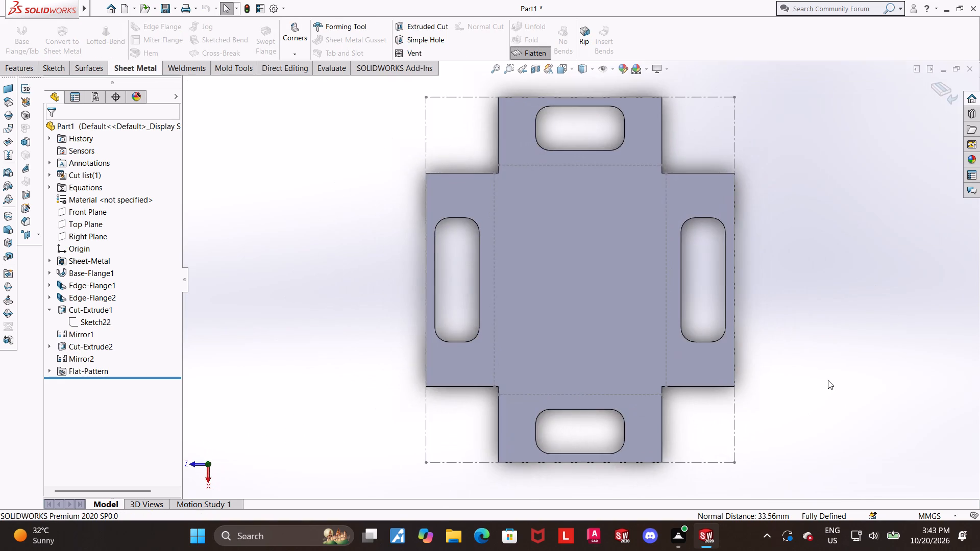
pyautogui.scroll(1, 825, 381)
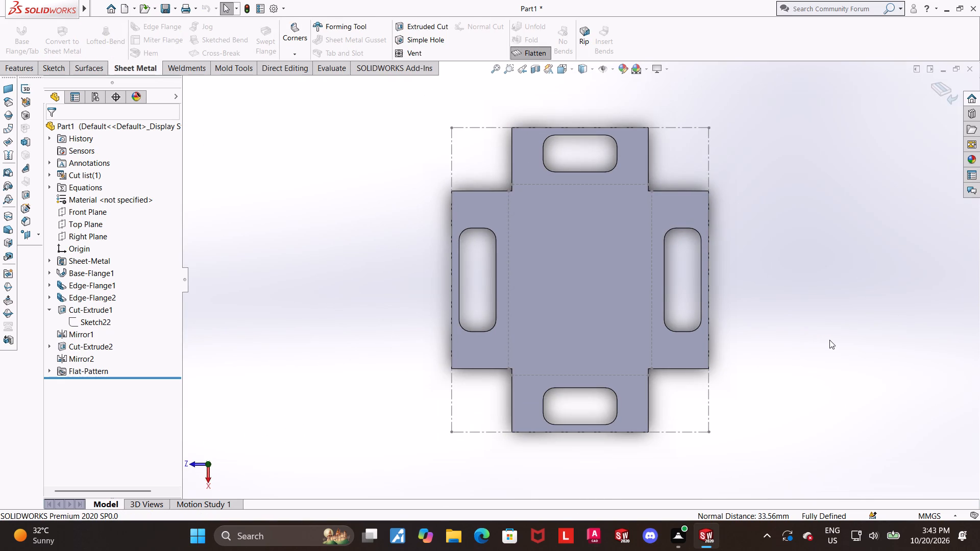
pyautogui.scroll(1, 827, 340)
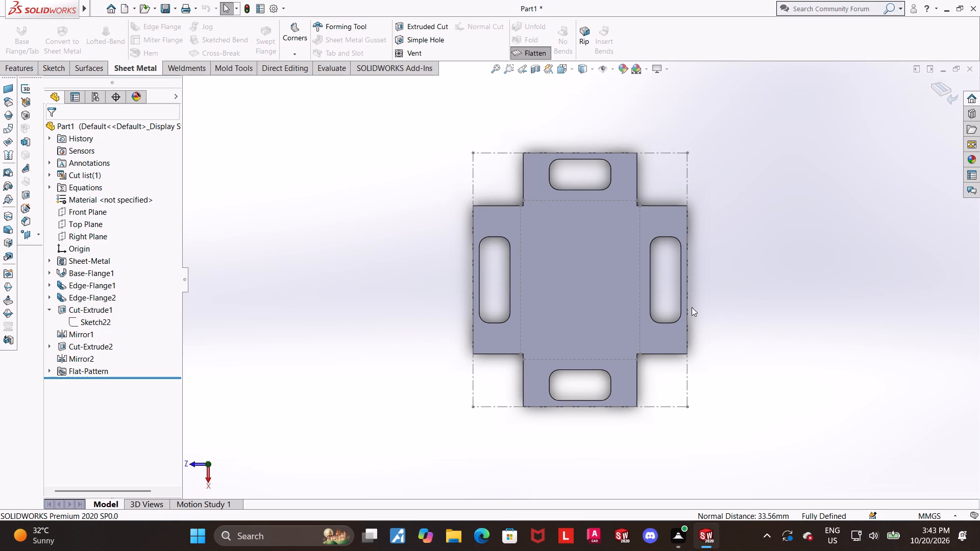
pyautogui.scroll(-1, 663, 304)
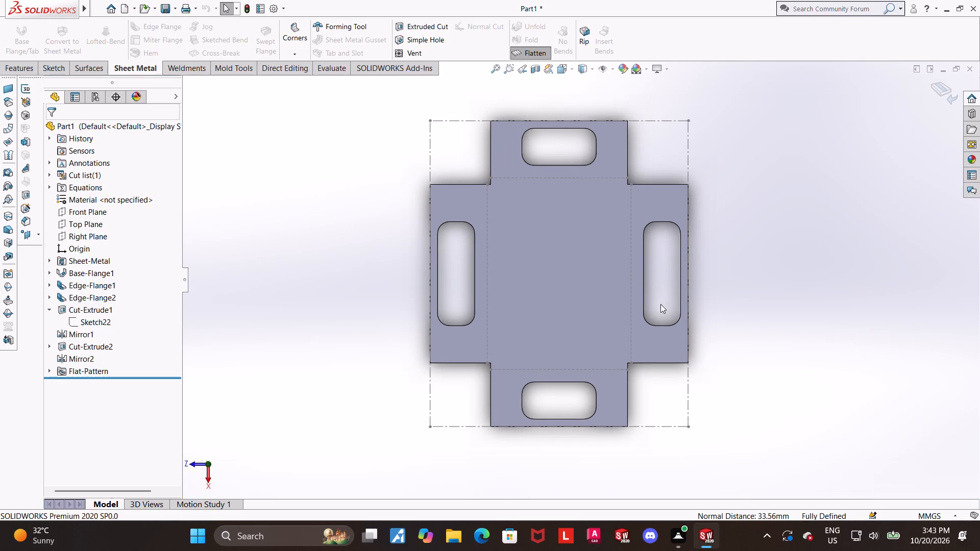
pyautogui.scroll(1, 505, 313)
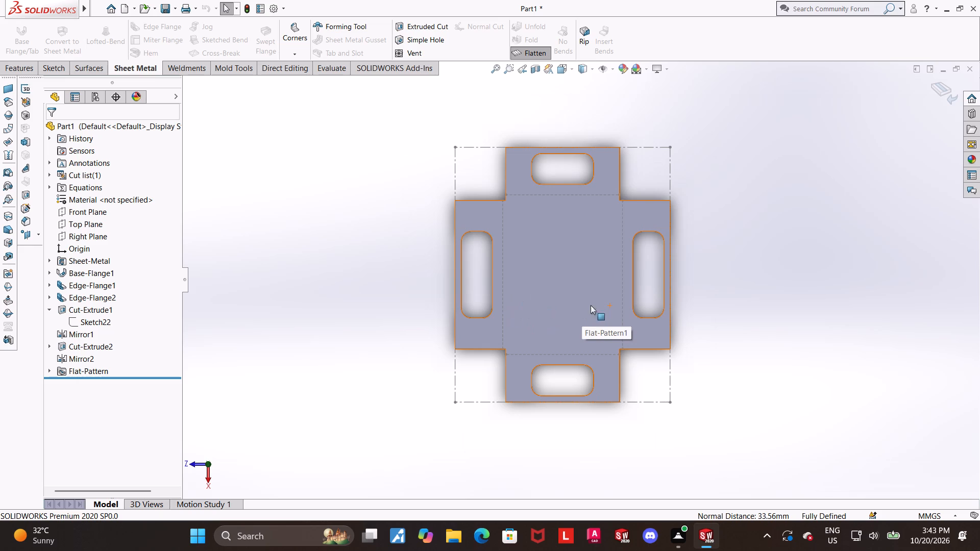
pyautogui.scroll(-1, 597, 295)
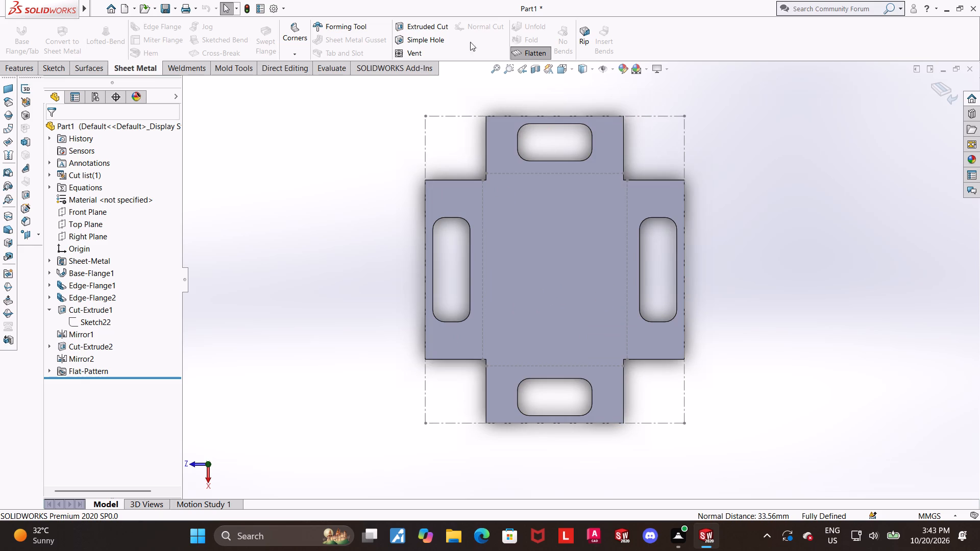
pyautogui.click(528, 52)
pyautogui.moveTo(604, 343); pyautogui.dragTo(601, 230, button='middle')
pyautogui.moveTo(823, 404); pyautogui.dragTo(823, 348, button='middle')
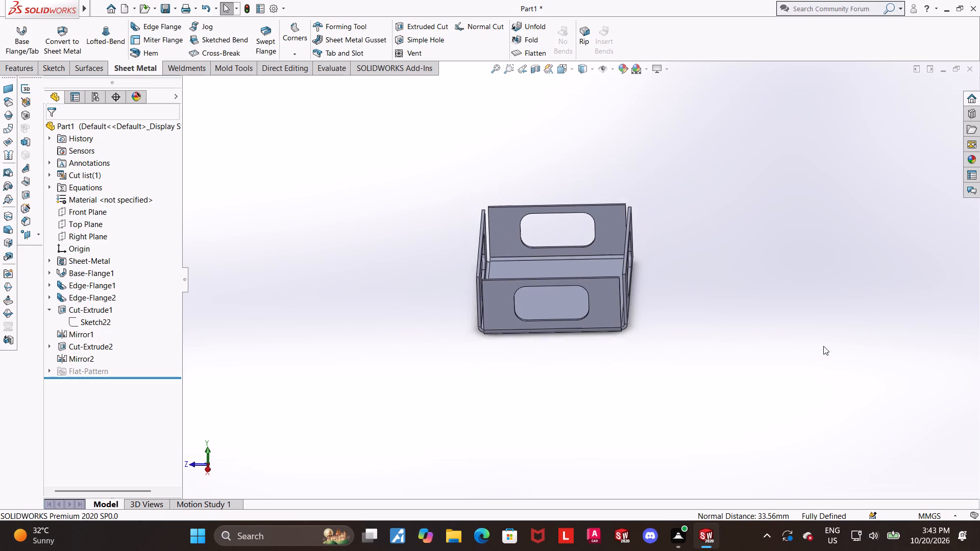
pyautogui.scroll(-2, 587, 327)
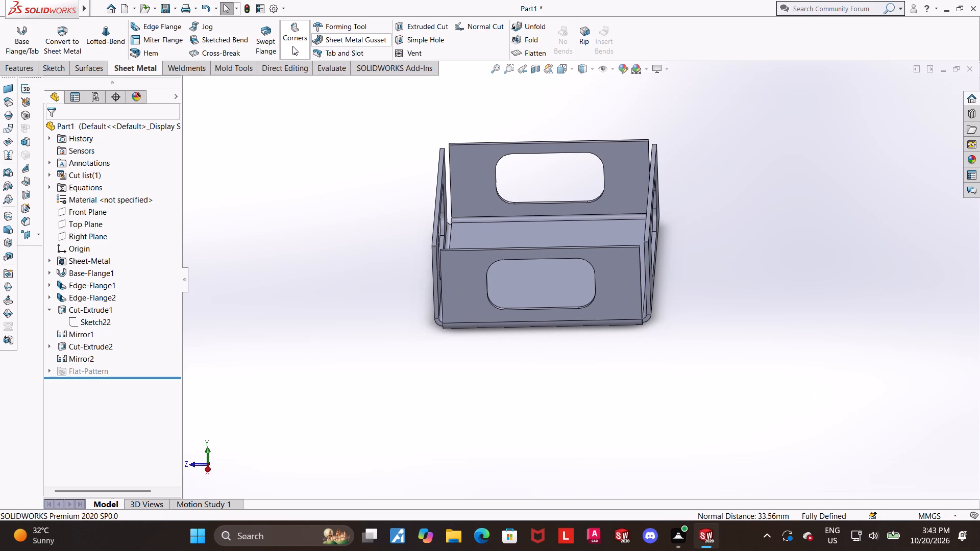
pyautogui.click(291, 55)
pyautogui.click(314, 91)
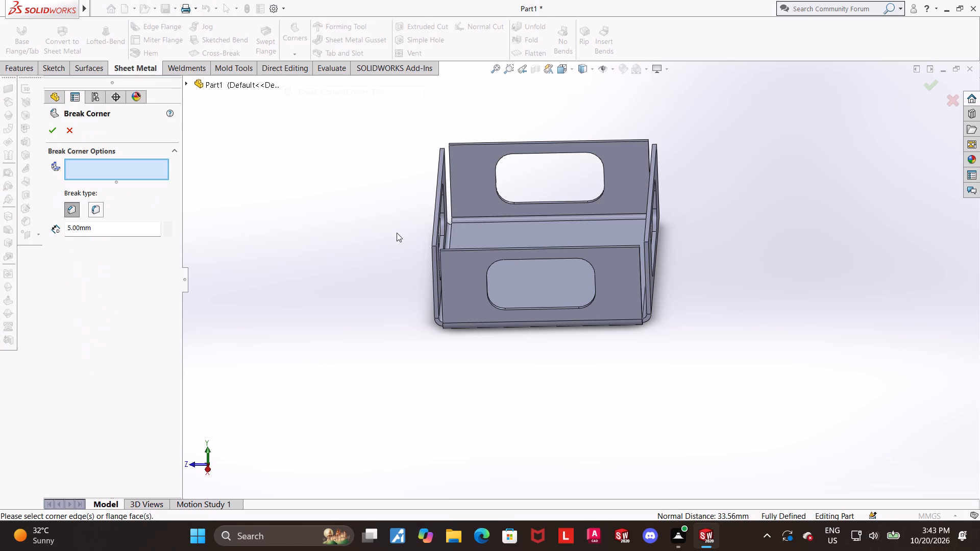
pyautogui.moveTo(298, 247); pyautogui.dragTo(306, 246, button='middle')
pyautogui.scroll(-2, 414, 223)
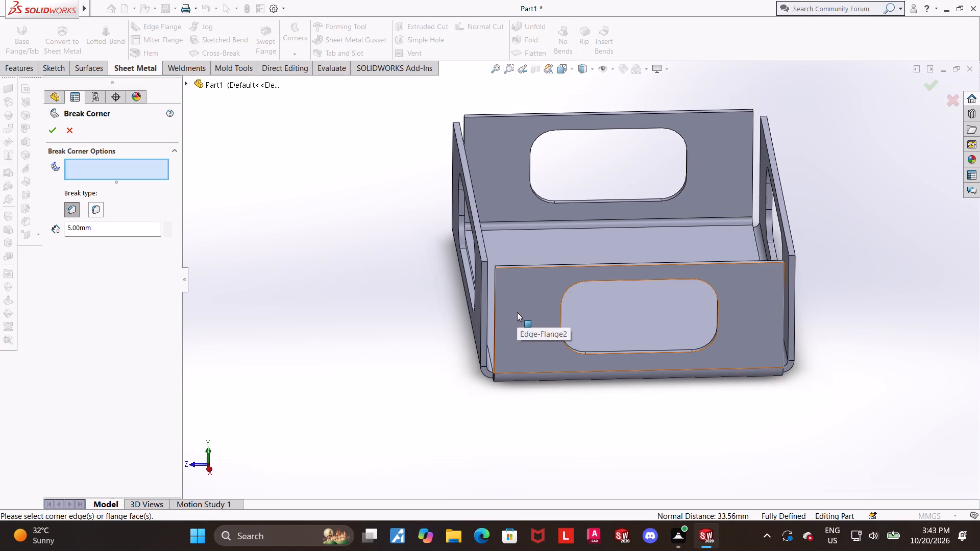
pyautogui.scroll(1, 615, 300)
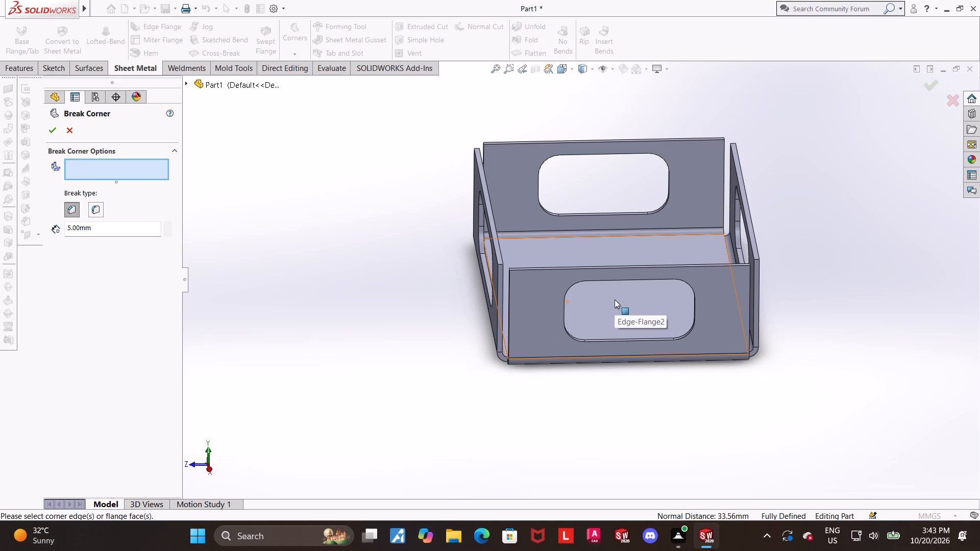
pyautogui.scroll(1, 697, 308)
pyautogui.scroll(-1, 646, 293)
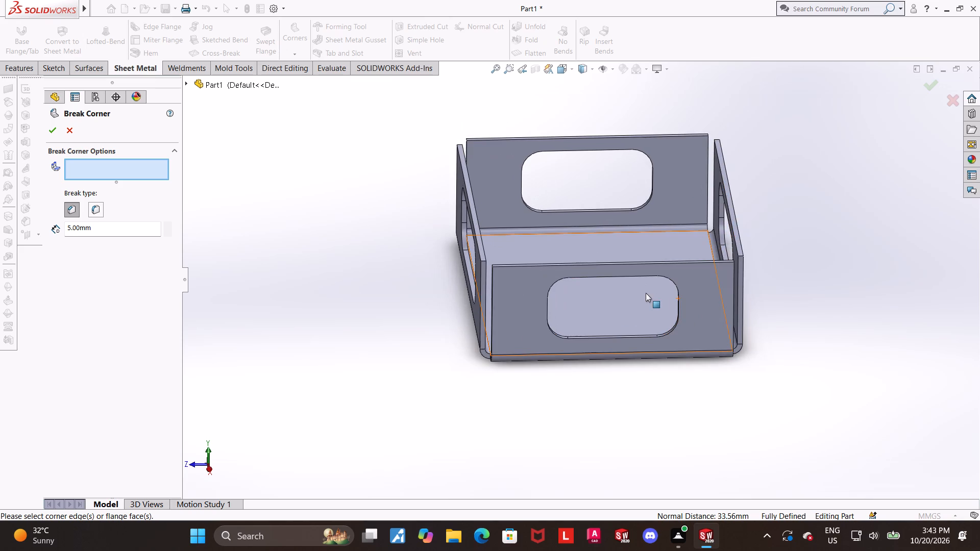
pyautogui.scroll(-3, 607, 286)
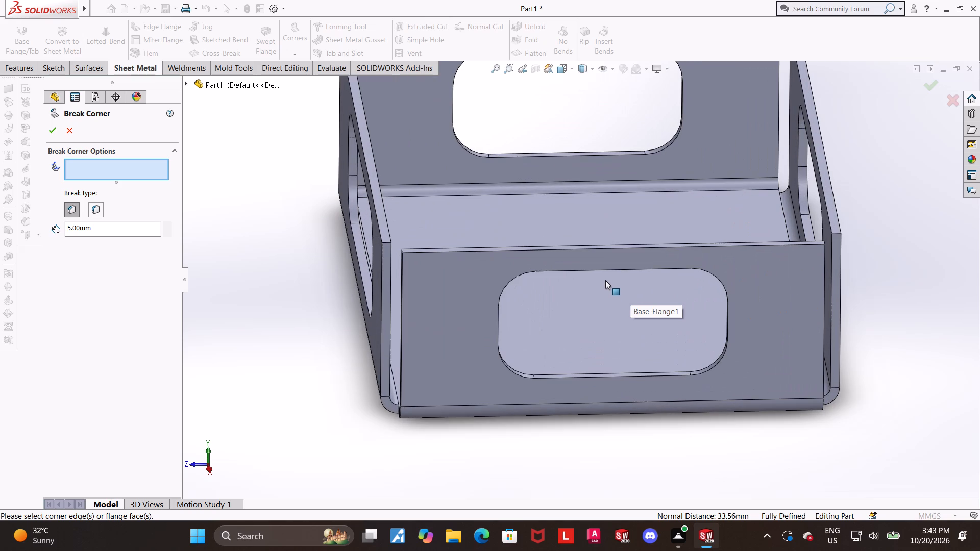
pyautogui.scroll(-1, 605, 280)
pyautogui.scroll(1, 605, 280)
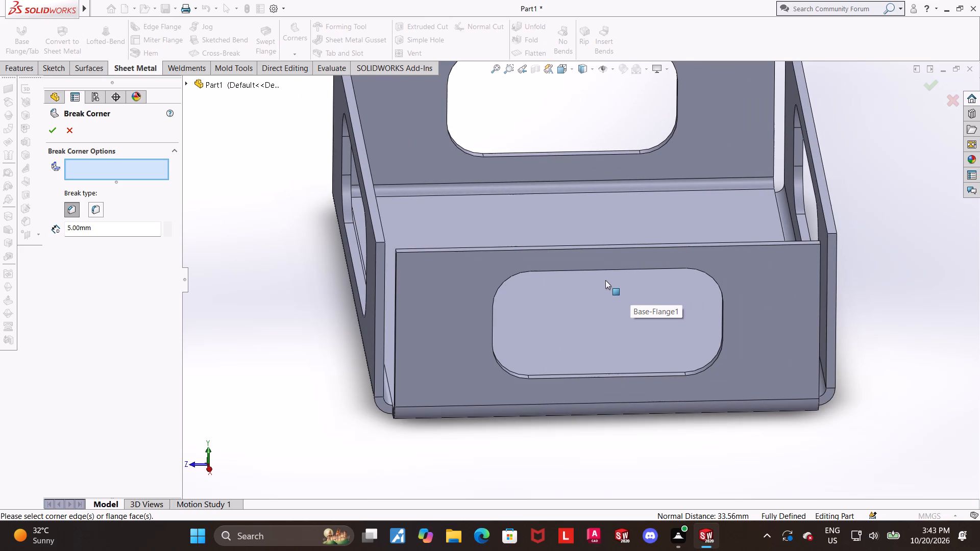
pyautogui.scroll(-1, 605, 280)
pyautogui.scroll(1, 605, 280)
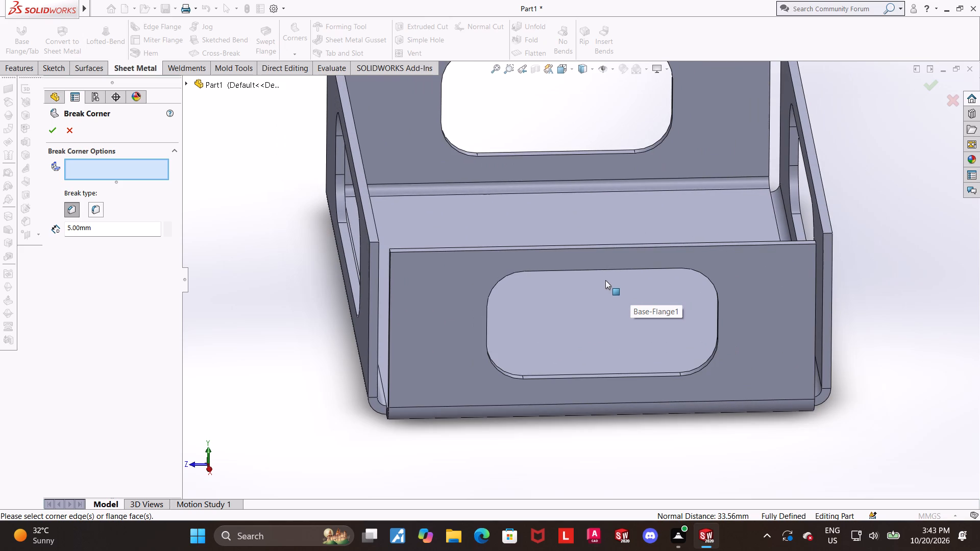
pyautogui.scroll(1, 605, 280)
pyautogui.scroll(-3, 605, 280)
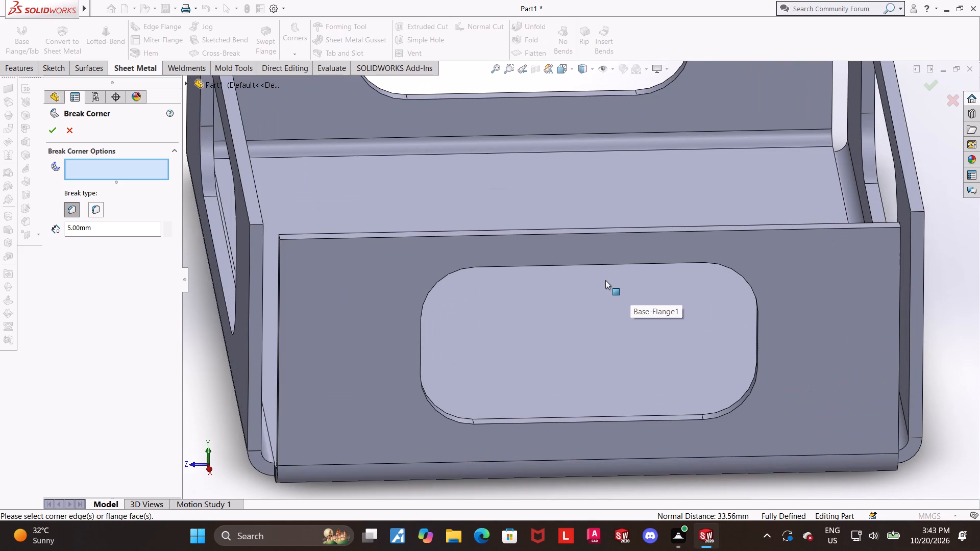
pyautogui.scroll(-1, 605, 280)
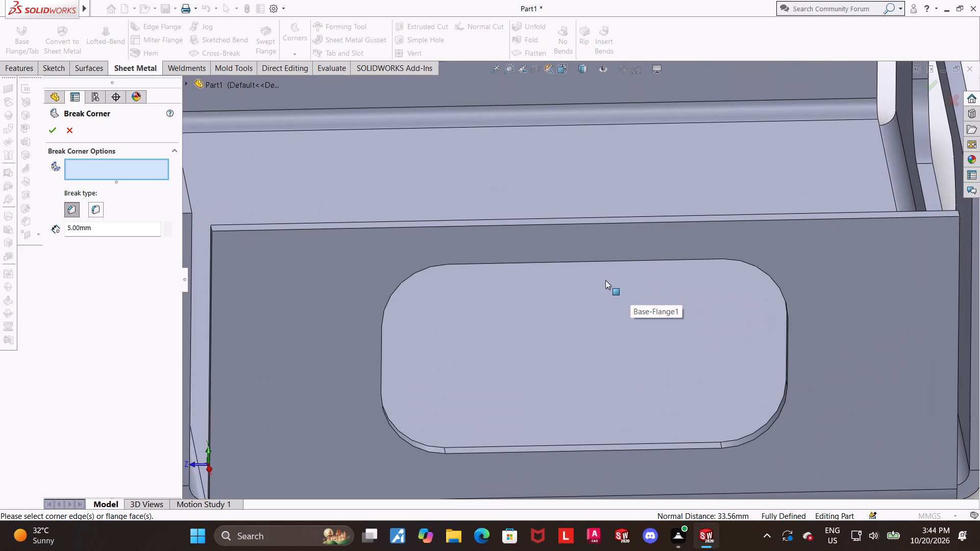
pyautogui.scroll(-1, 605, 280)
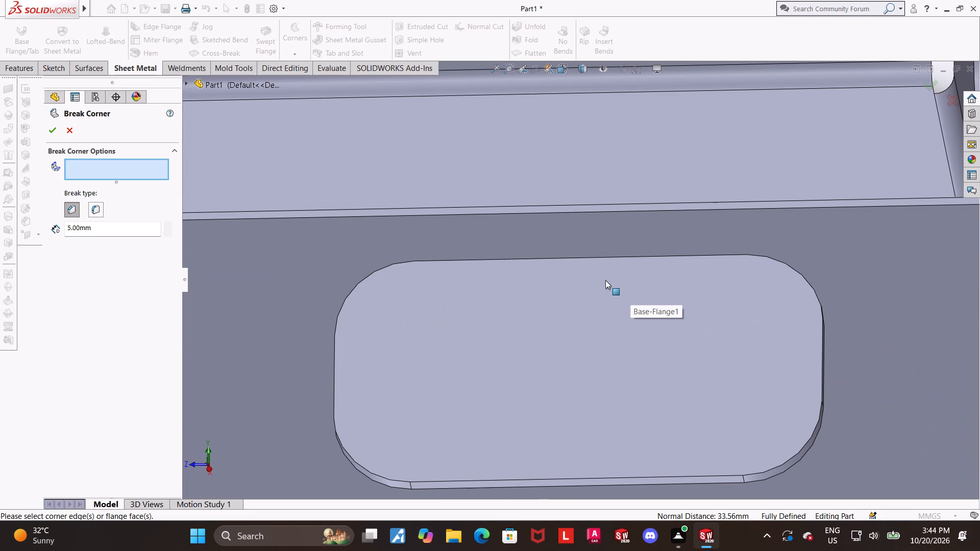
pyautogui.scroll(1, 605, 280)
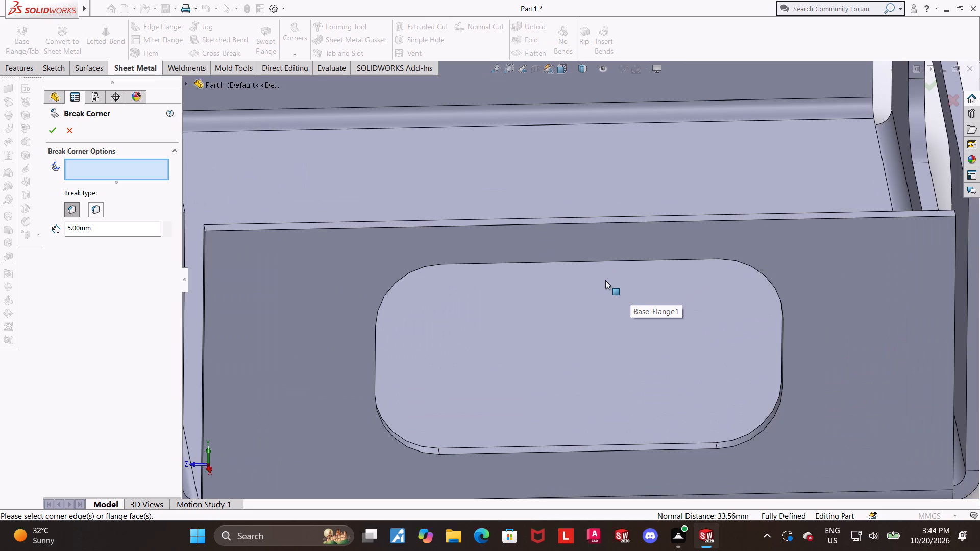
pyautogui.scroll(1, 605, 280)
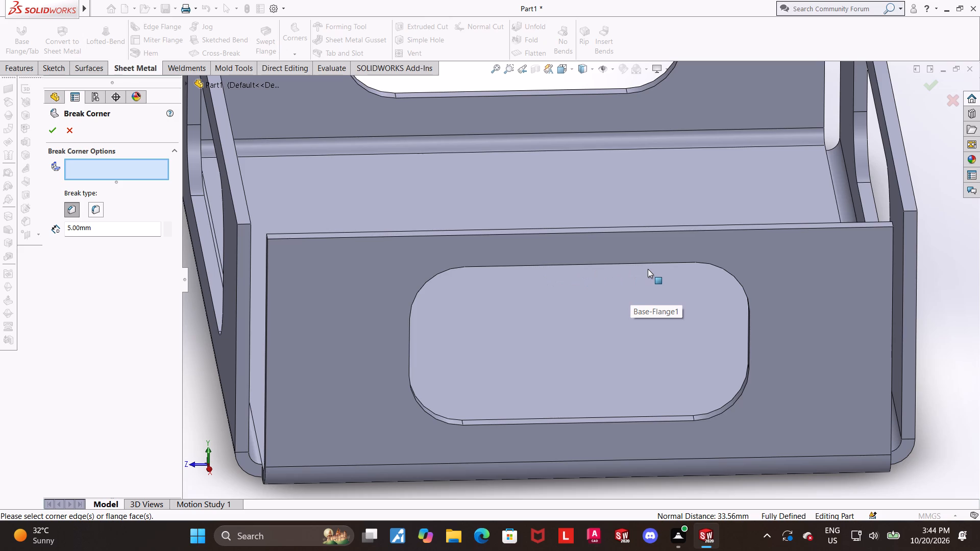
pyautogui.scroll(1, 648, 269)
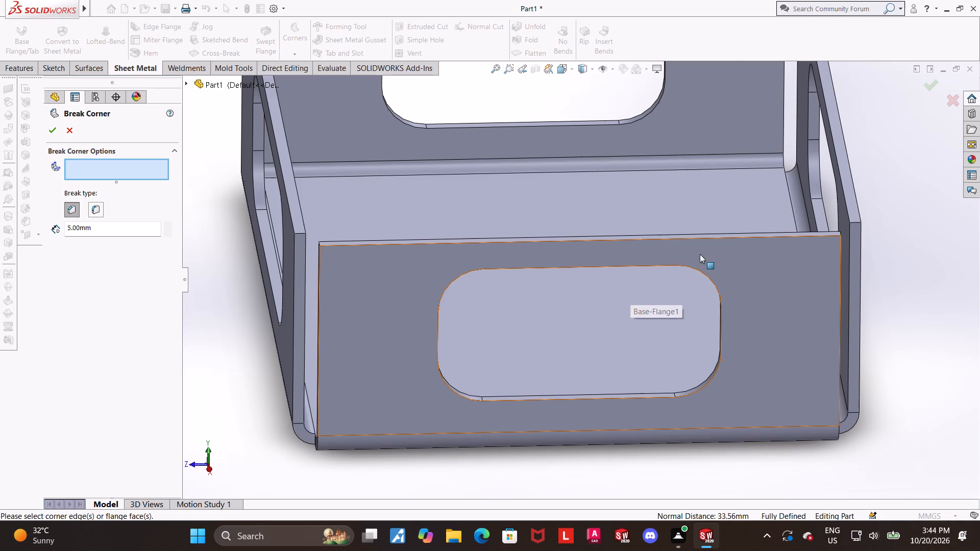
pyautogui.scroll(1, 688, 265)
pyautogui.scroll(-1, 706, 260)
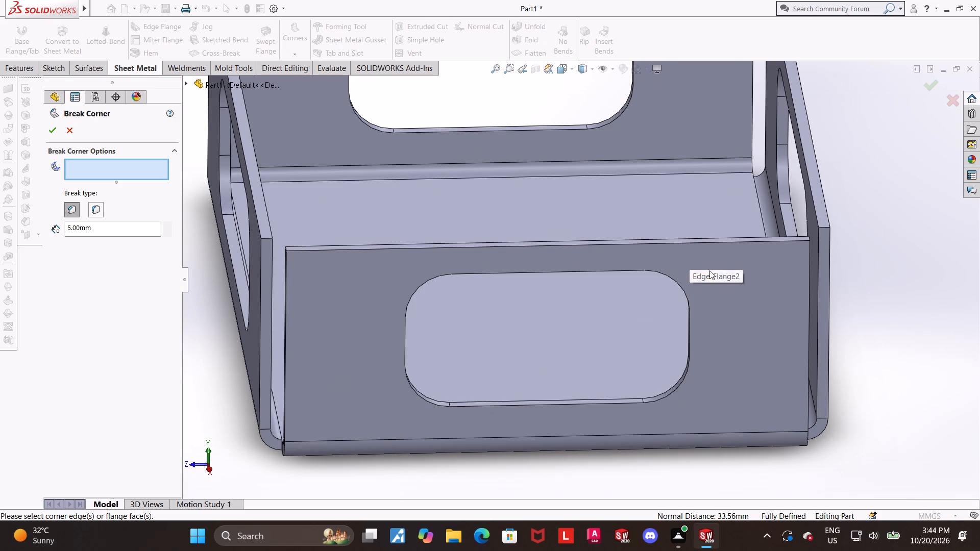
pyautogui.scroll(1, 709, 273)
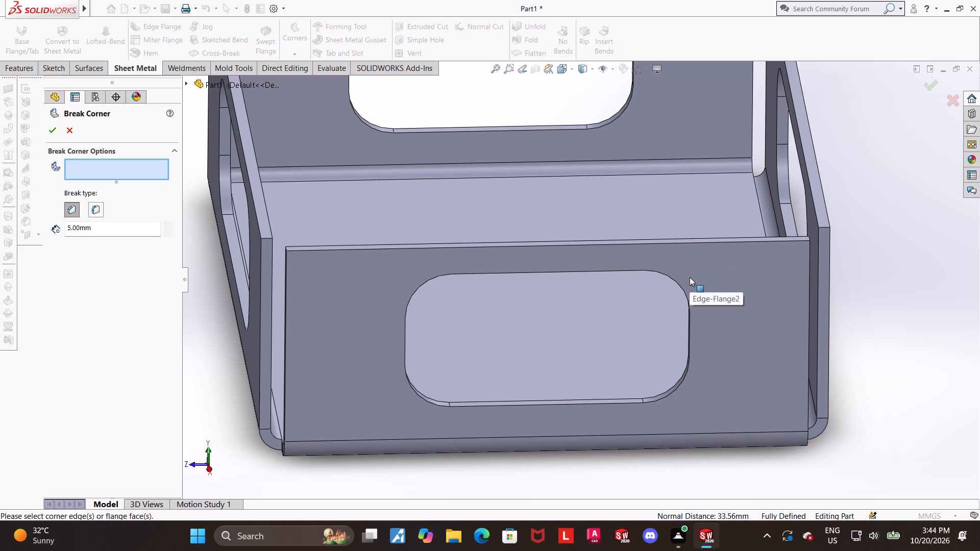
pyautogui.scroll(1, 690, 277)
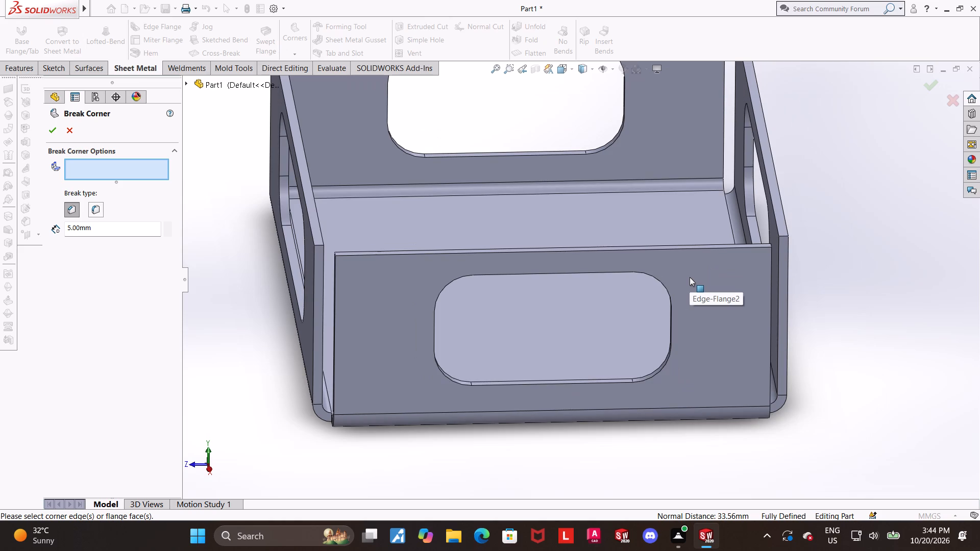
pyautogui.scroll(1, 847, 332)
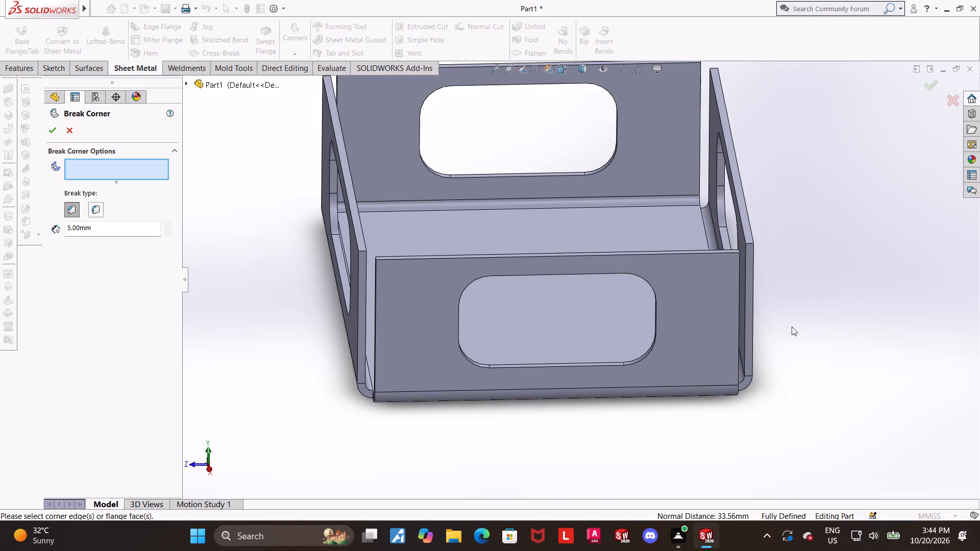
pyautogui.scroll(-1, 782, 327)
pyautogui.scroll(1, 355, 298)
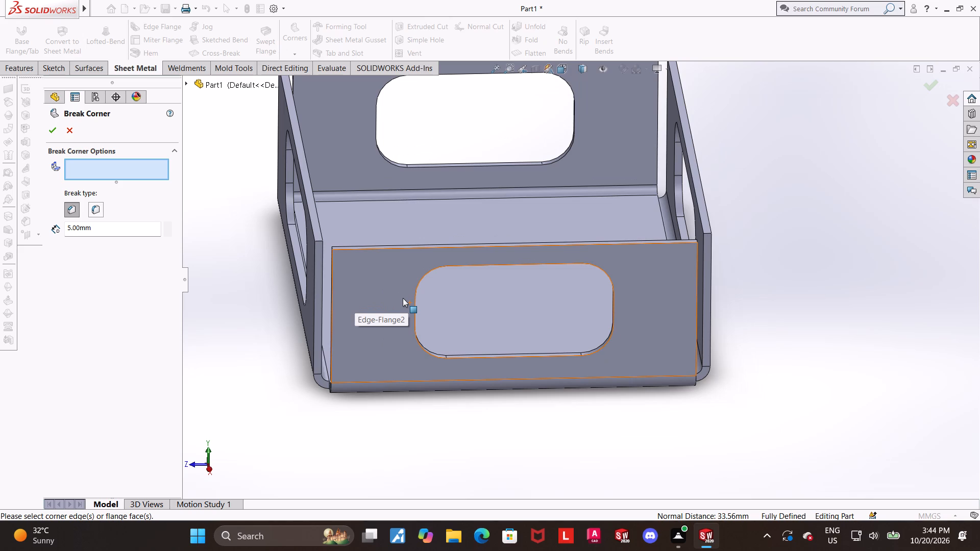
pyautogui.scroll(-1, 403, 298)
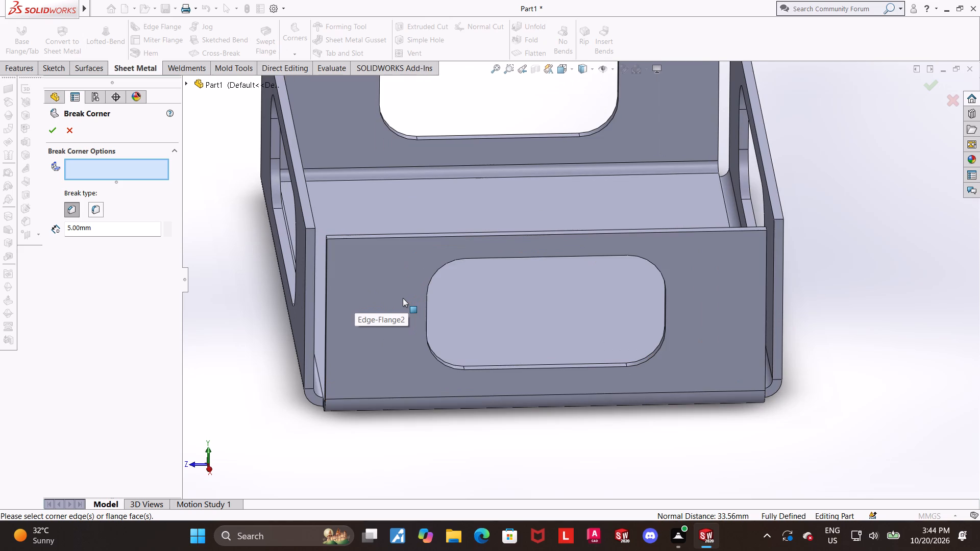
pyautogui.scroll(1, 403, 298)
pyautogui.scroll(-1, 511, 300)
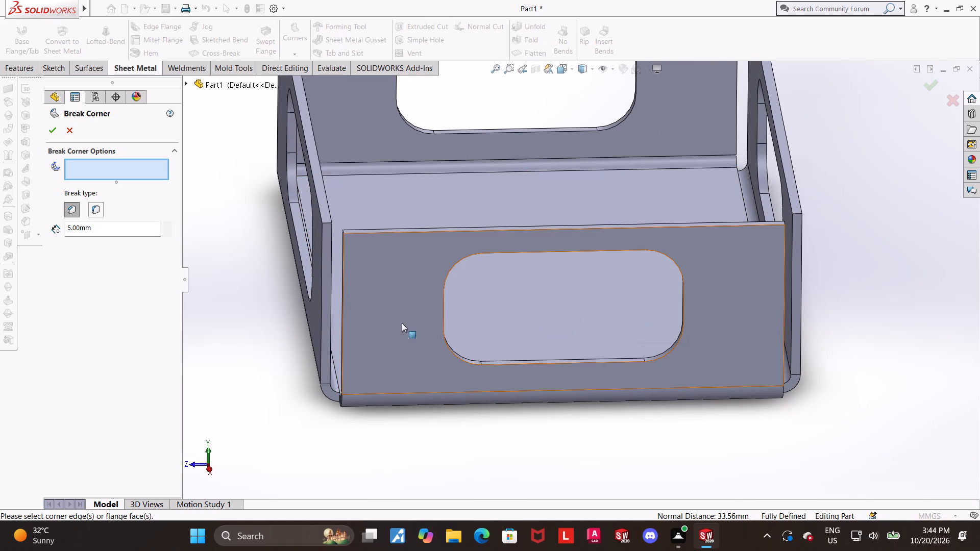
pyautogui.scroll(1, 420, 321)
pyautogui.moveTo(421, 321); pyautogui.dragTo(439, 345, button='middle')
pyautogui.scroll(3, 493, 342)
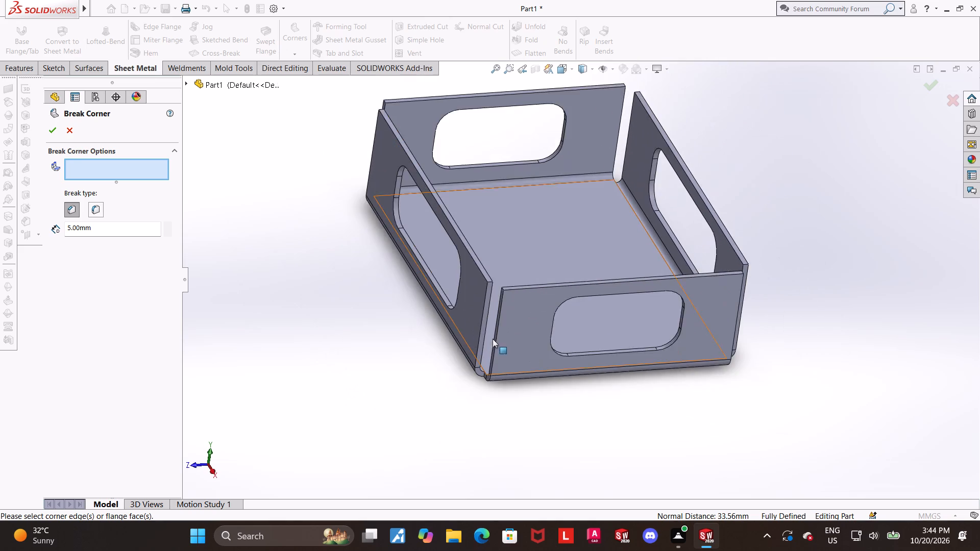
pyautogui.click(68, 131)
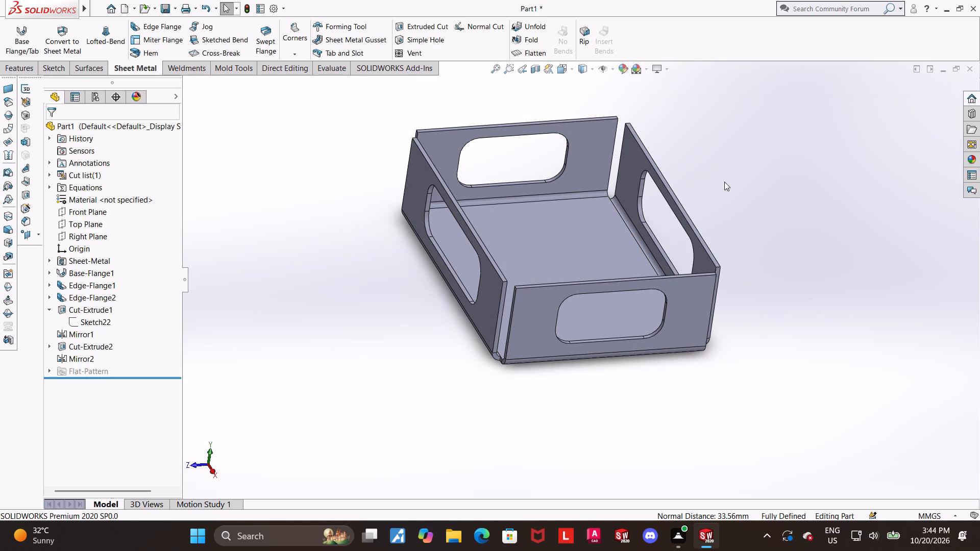
# Start an edge flange on the long +Z flange's outer top edge, bent 90° inward over the base with a 35 mm length.
pyautogui.scroll(-1, 629, 189)
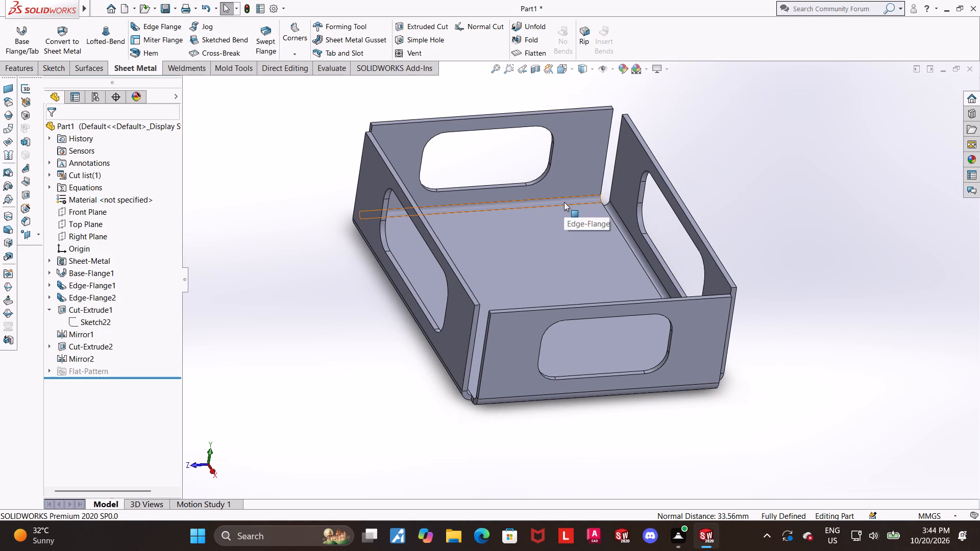
pyautogui.moveTo(496, 275); pyautogui.dragTo(551, 329, button='middle')
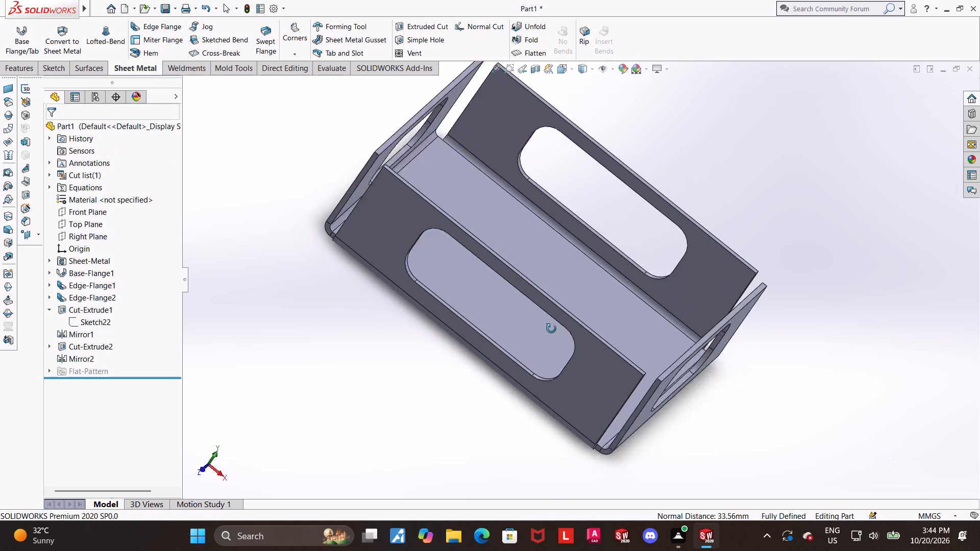
pyautogui.moveTo(551, 329); pyautogui.dragTo(533, 333, button='middle')
pyautogui.scroll(-2, 576, 292)
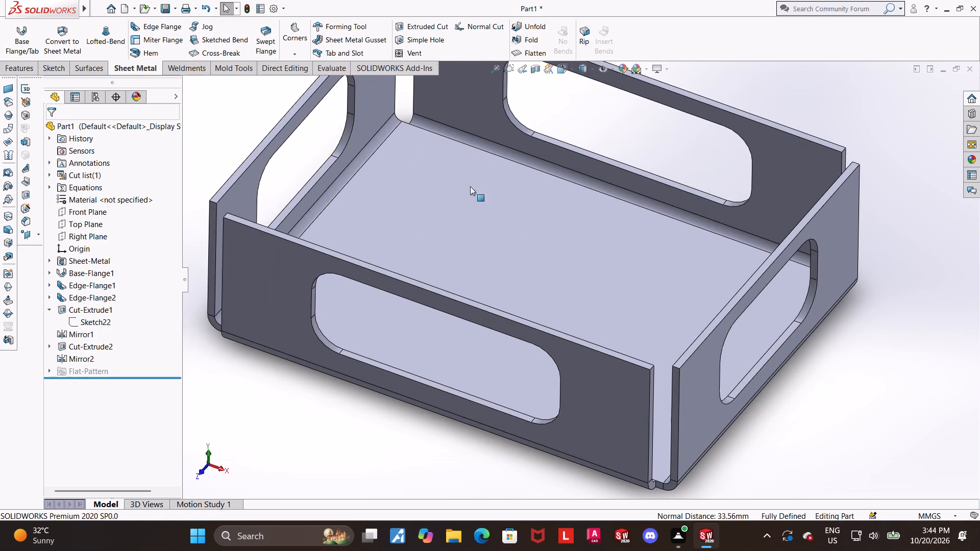
pyautogui.click(164, 26)
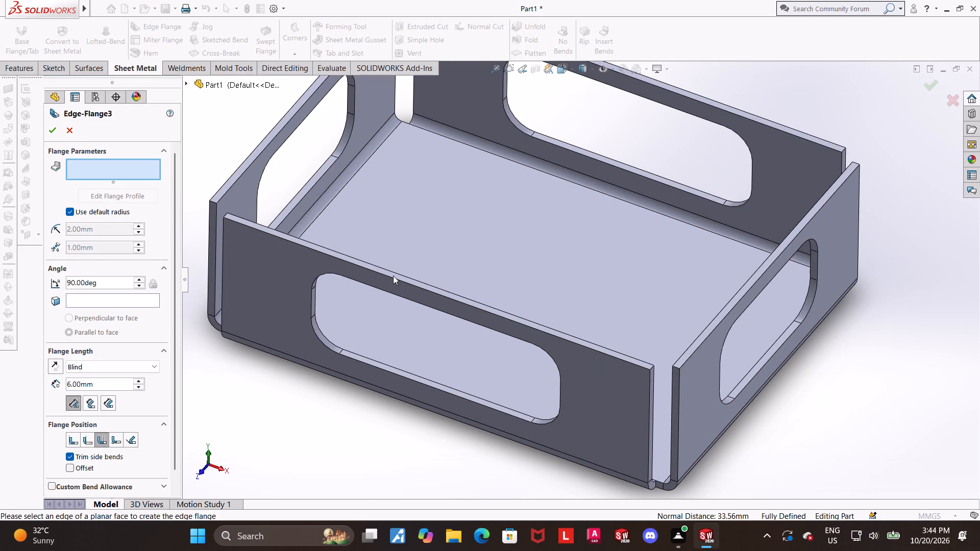
pyautogui.click(395, 273)
pyautogui.click(496, 194)
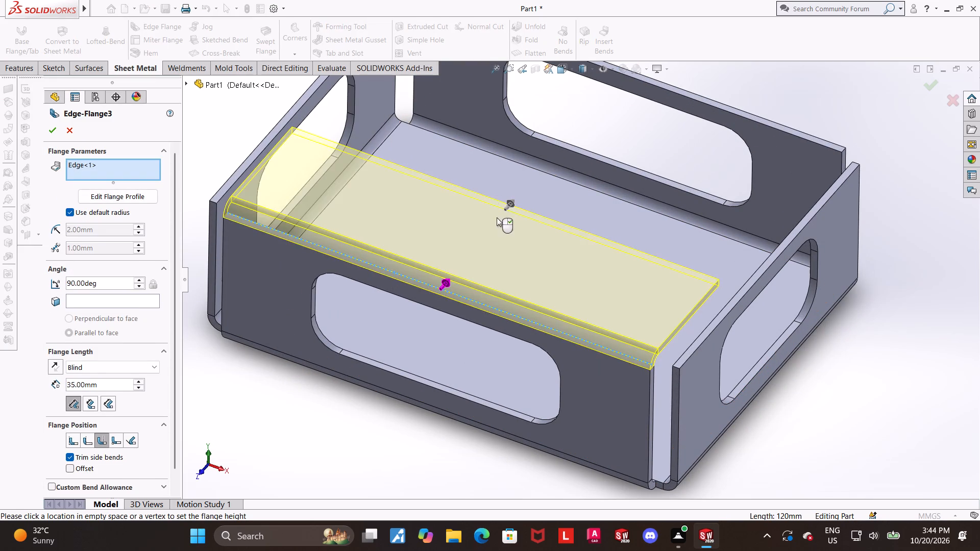
pyautogui.moveTo(497, 217); pyautogui.dragTo(508, 230, button='middle')
pyautogui.scroll(2, 557, 230)
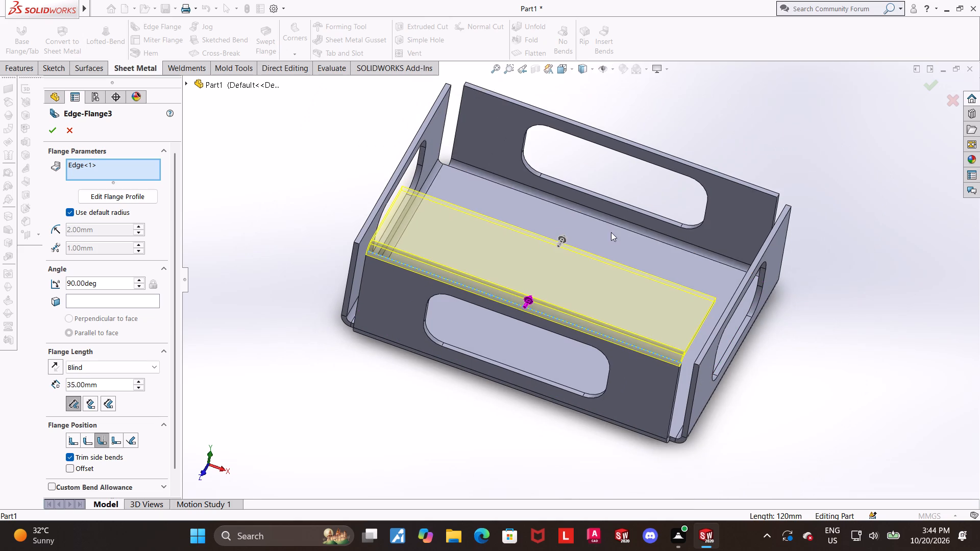
pyautogui.click(557, 72)
pyautogui.click(483, 283)
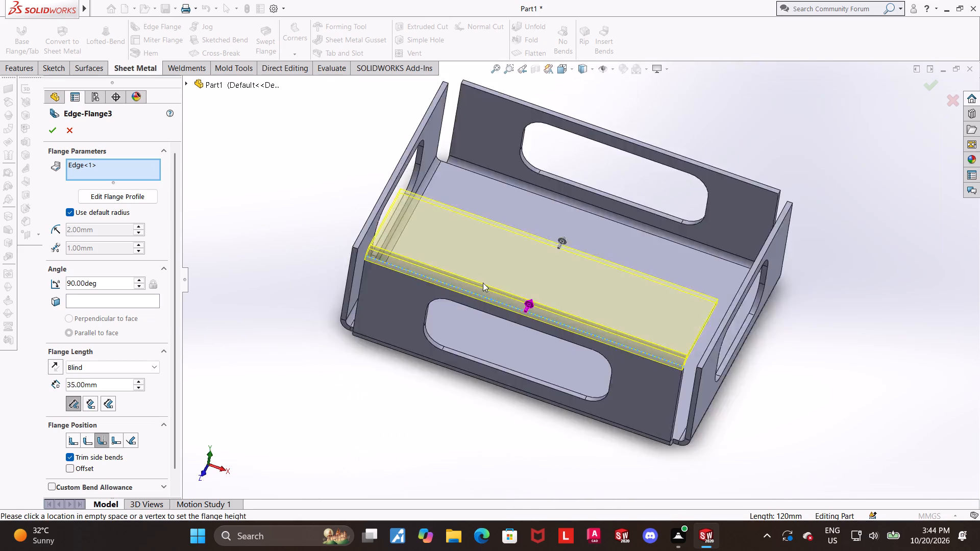
pyautogui.scroll(3, 782, 387)
pyautogui.scroll(-2, 729, 373)
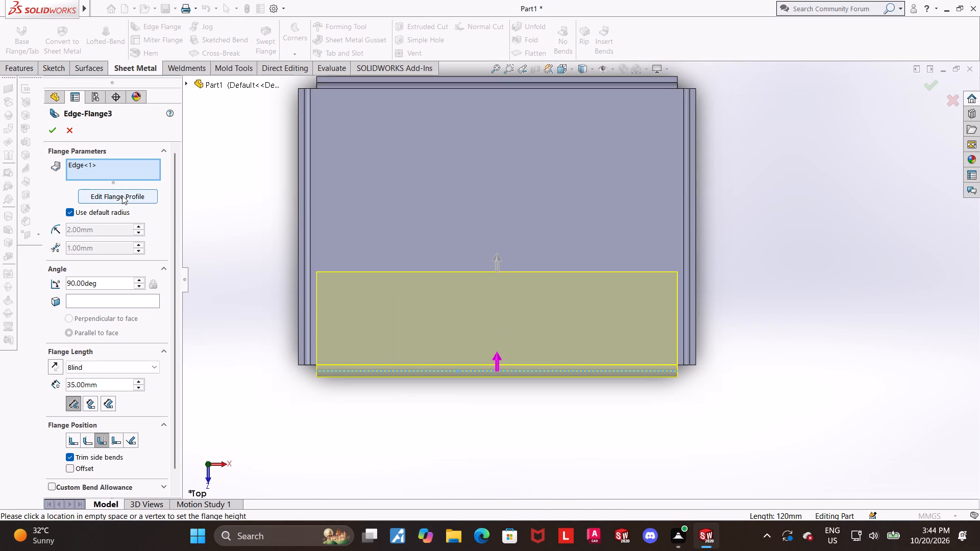
# Open the new flange's profile sketch and shrink it to a rectangle about 14.6 mm wide and 21 mm deep near the +X end.
pyautogui.click(121, 194)
pyautogui.moveTo(317, 321); pyautogui.dragTo(319, 321)
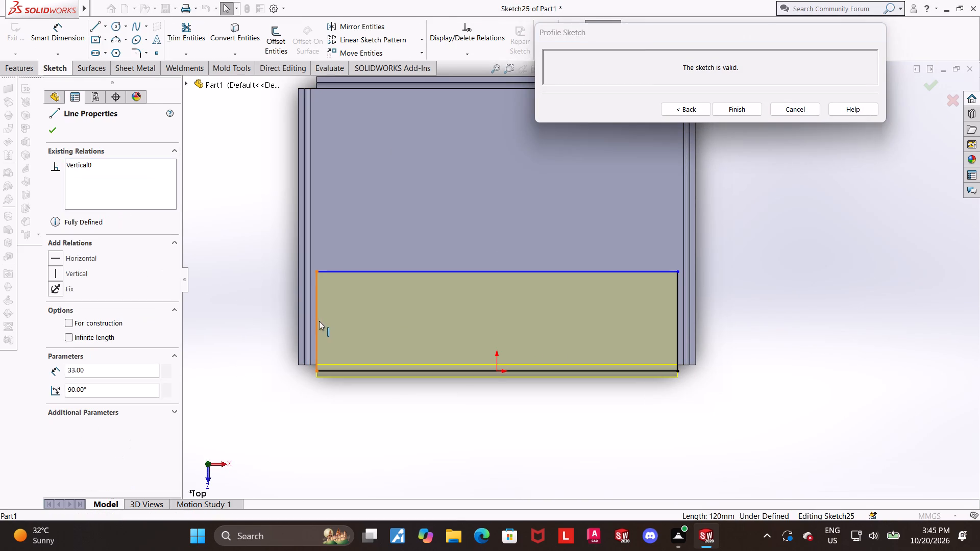
pyautogui.moveTo(319, 321); pyautogui.dragTo(551, 328)
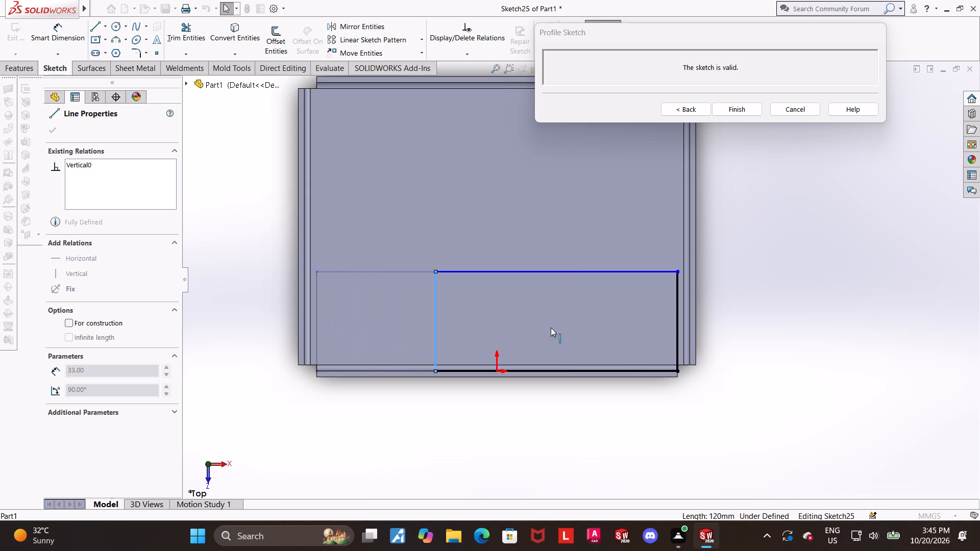
pyautogui.moveTo(551, 328); pyautogui.dragTo(620, 325)
pyautogui.click(660, 268)
pyautogui.moveTo(660, 272); pyautogui.dragTo(657, 308)
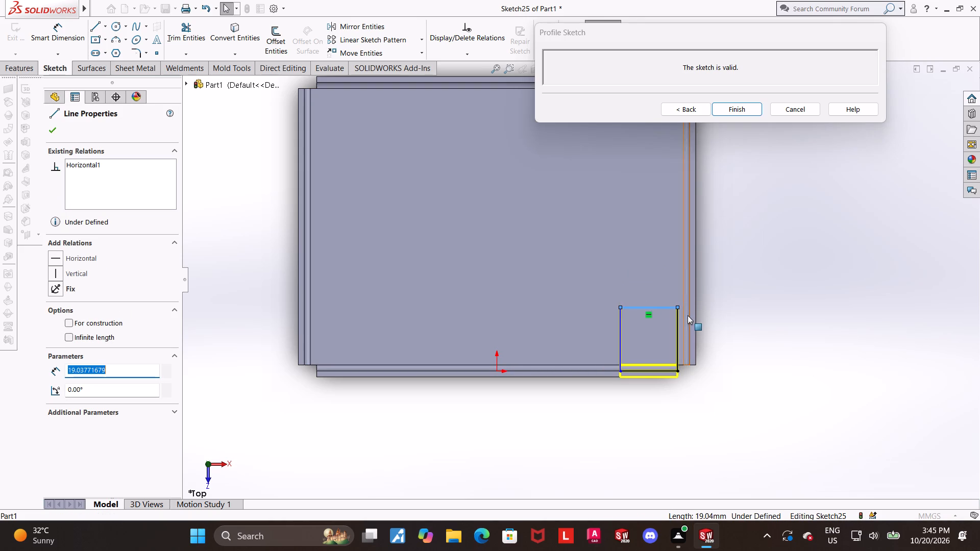
pyautogui.moveTo(677, 331); pyautogui.dragTo(664, 330)
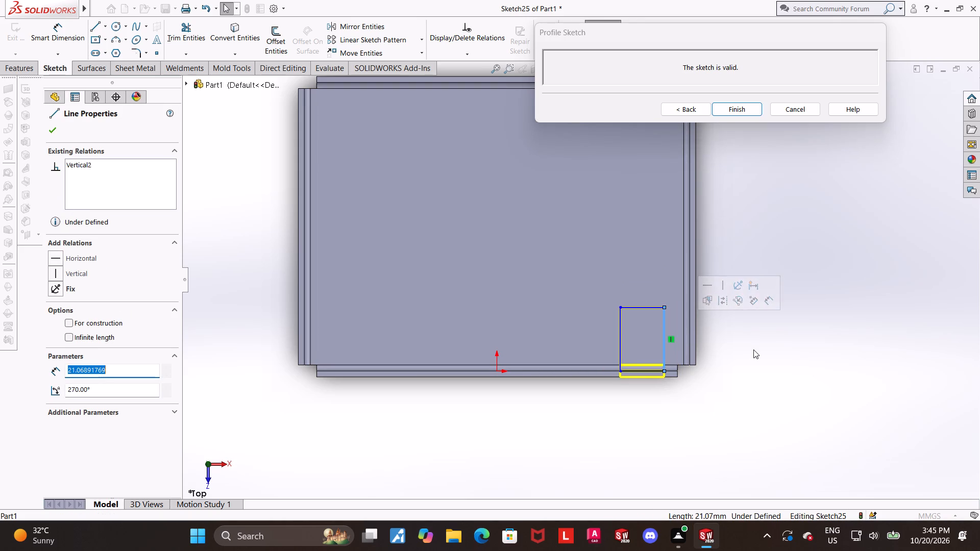
# Dimension the profile's inner horizontal line at 18 mm from the +Z flange's outer edge.
pyautogui.scroll(-2, 746, 342)
pyautogui.scroll(-1, 699, 329)
pyautogui.scroll(-1, 575, 309)
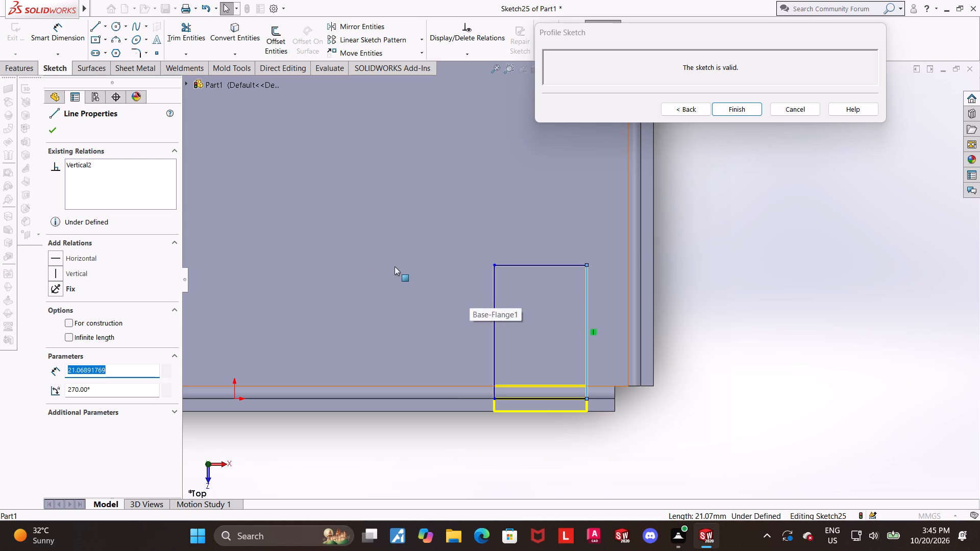
pyautogui.scroll(1, 442, 257)
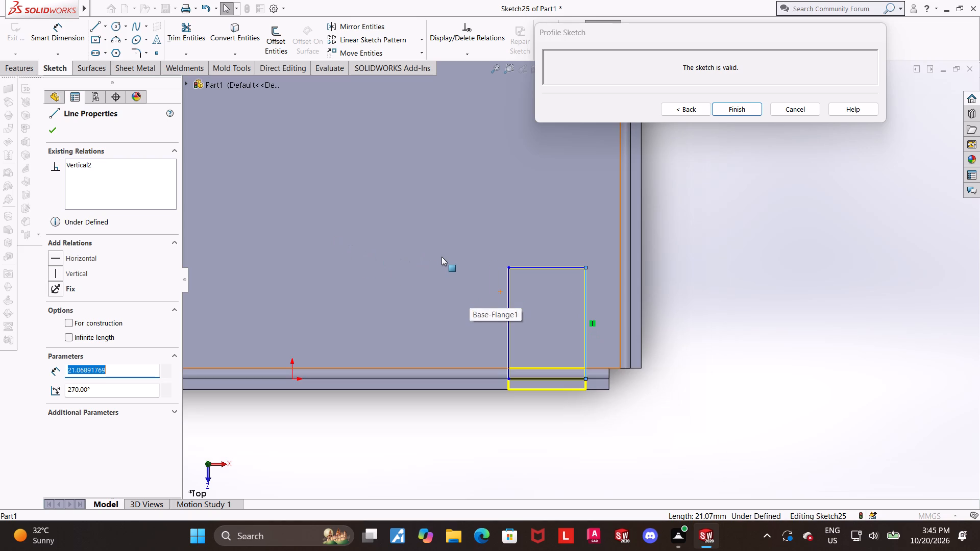
pyautogui.scroll(-1, 442, 257)
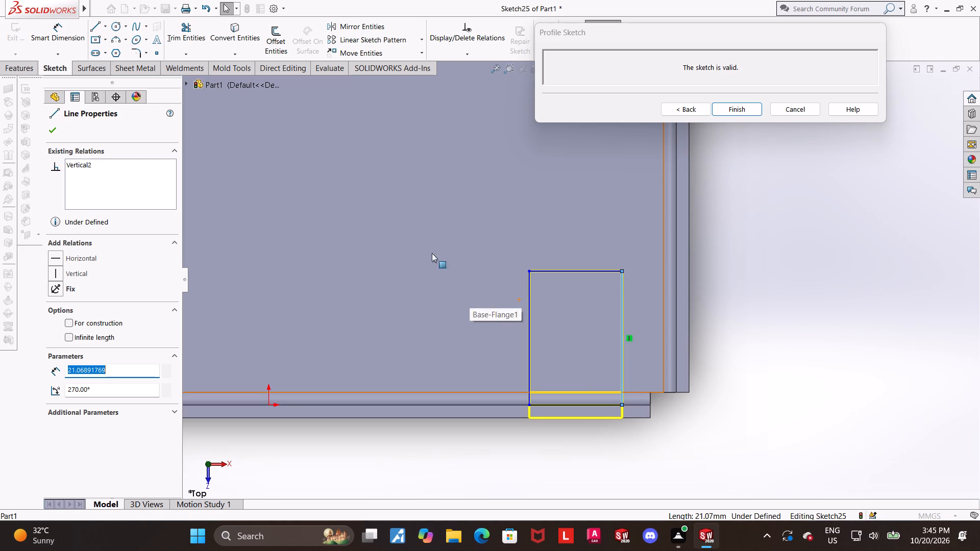
pyautogui.scroll(1, 563, 296)
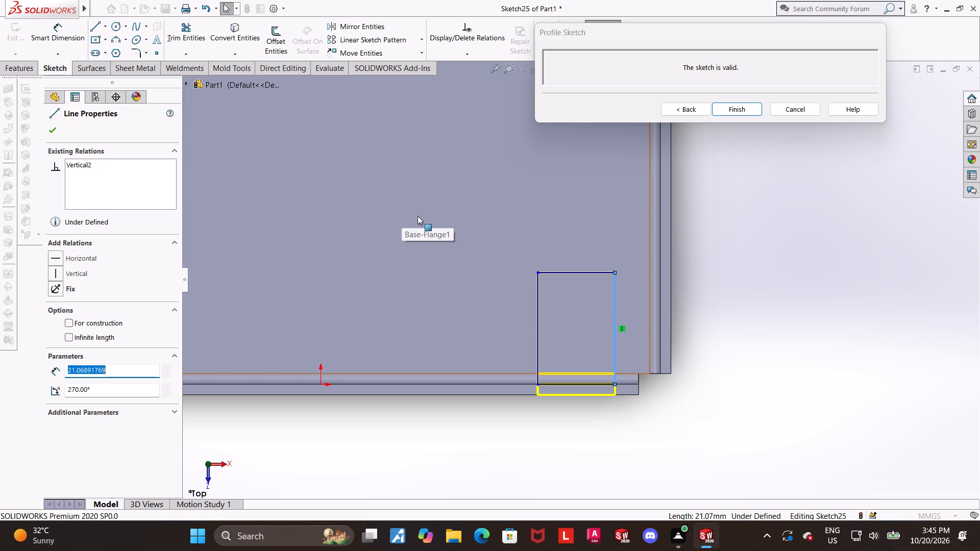
pyautogui.scroll(-1, 617, 292)
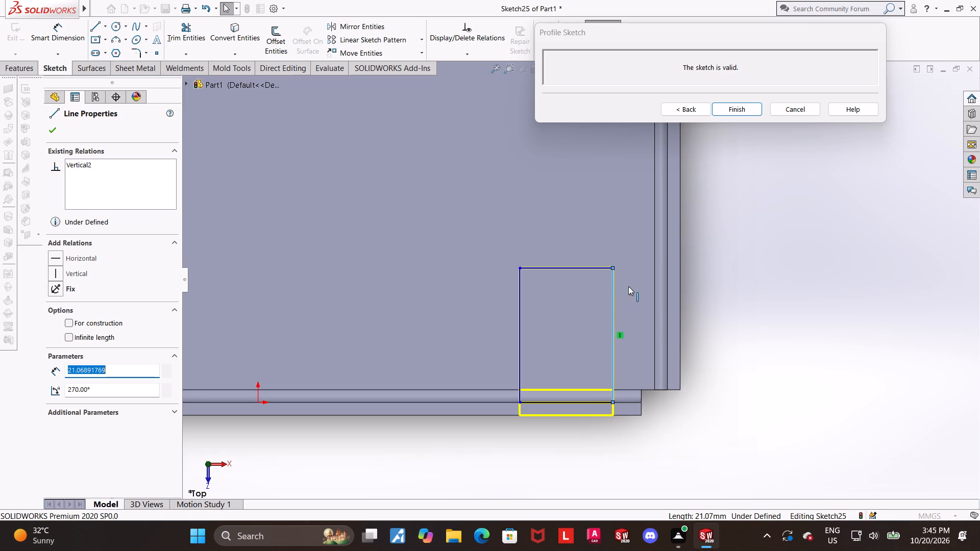
pyautogui.click(46, 33)
pyautogui.click(586, 266)
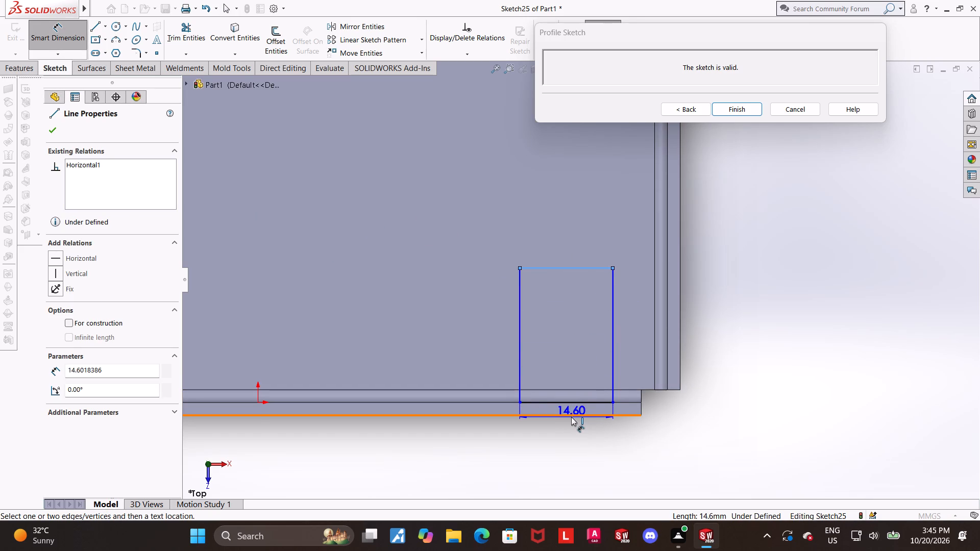
pyautogui.click(570, 414)
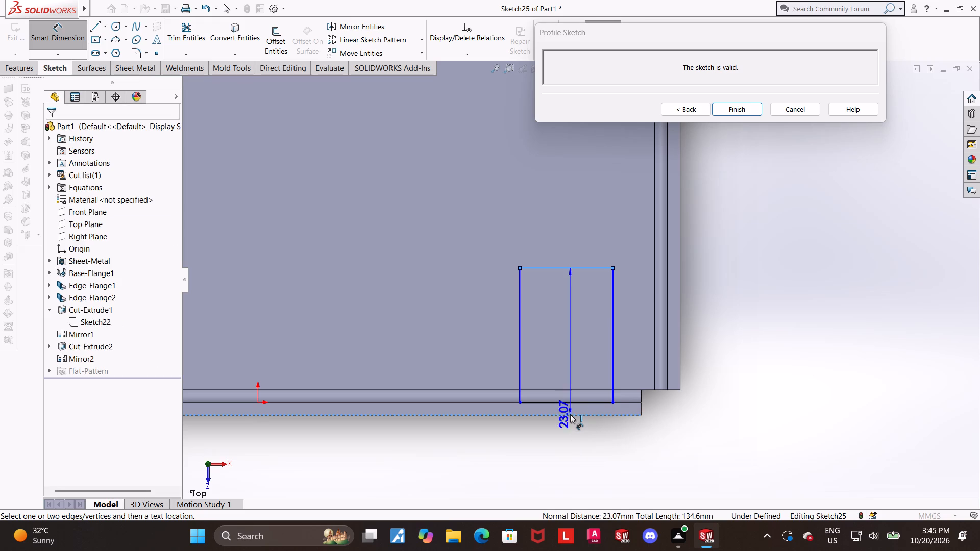
pyautogui.click(717, 384)
pyautogui.press('1')
pyautogui.press('8')
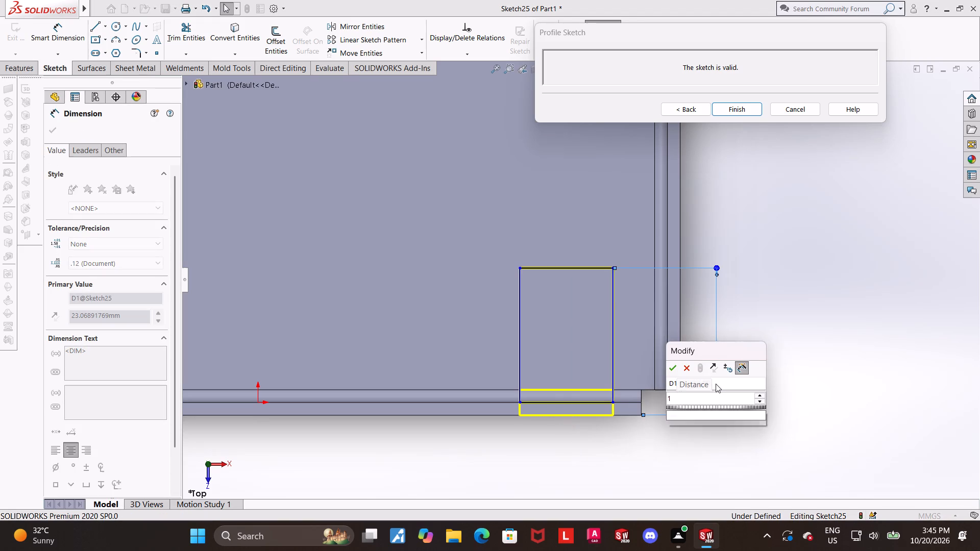
pyautogui.press('Return')
pyautogui.press('Escape')
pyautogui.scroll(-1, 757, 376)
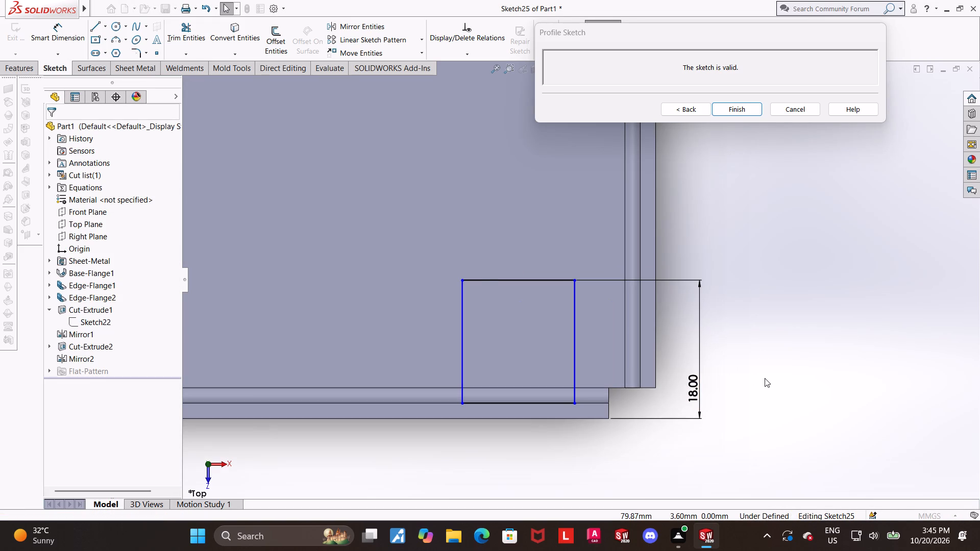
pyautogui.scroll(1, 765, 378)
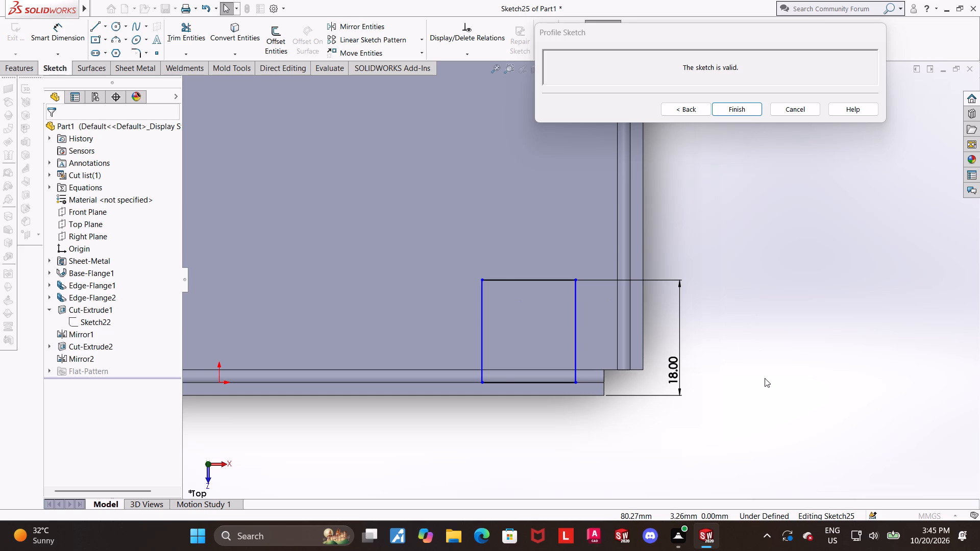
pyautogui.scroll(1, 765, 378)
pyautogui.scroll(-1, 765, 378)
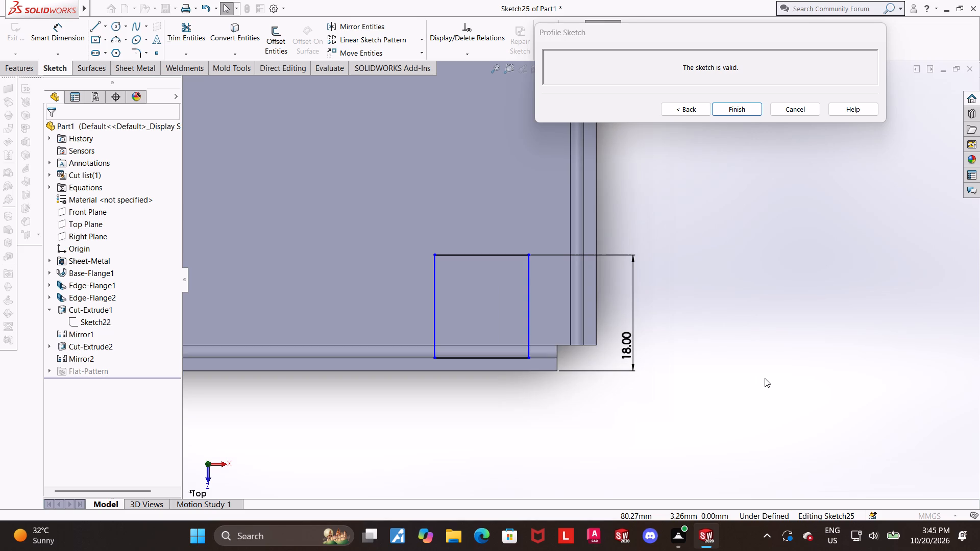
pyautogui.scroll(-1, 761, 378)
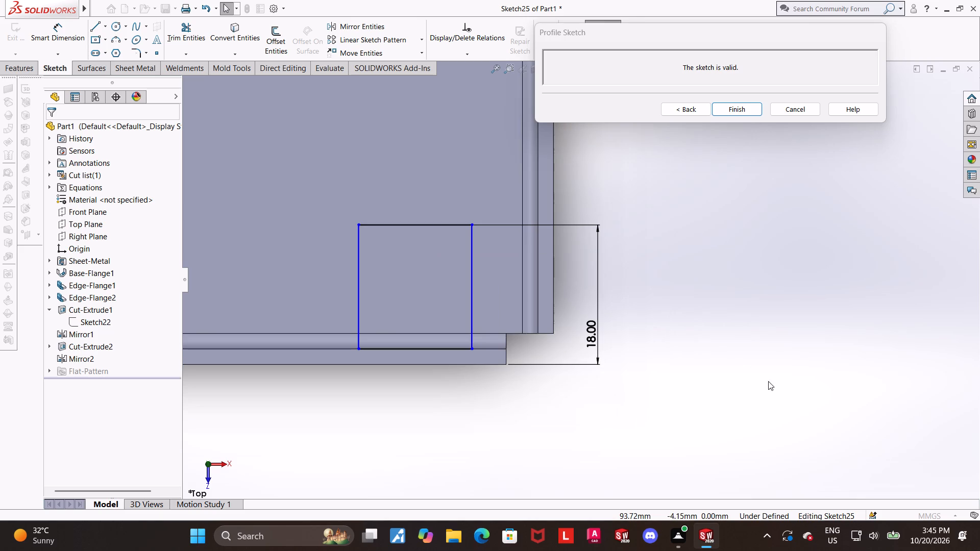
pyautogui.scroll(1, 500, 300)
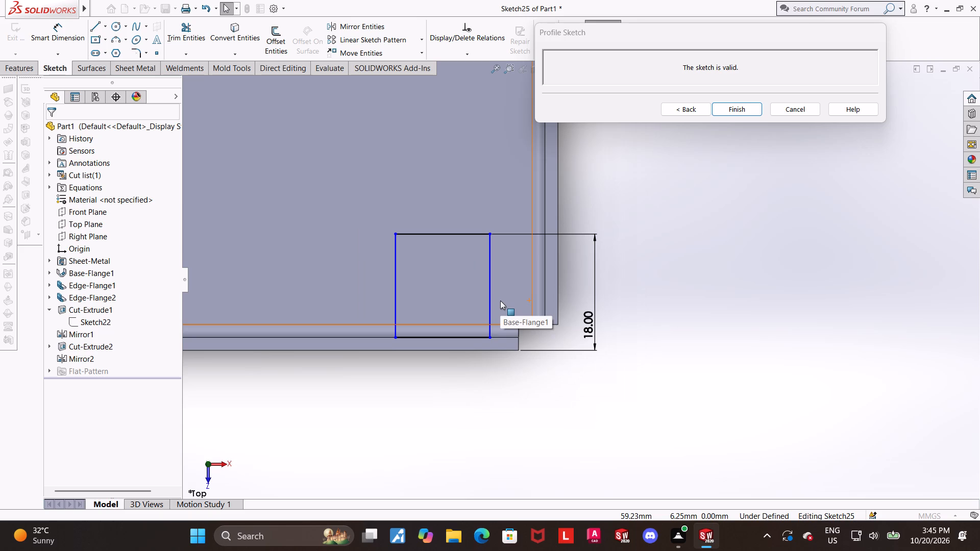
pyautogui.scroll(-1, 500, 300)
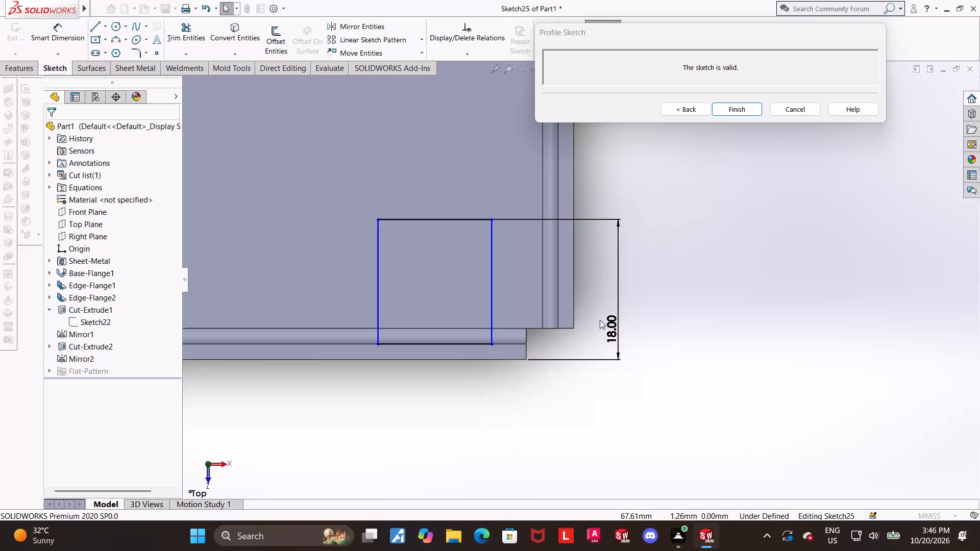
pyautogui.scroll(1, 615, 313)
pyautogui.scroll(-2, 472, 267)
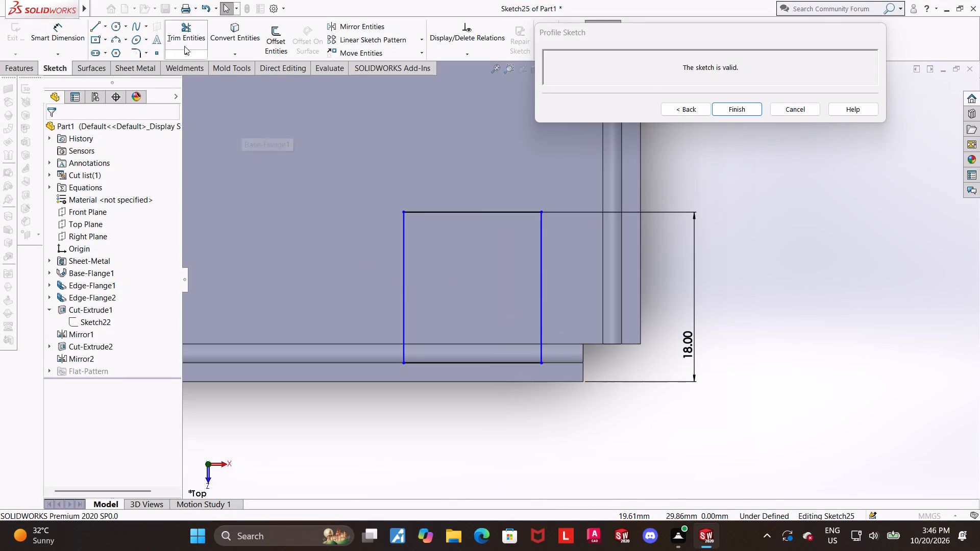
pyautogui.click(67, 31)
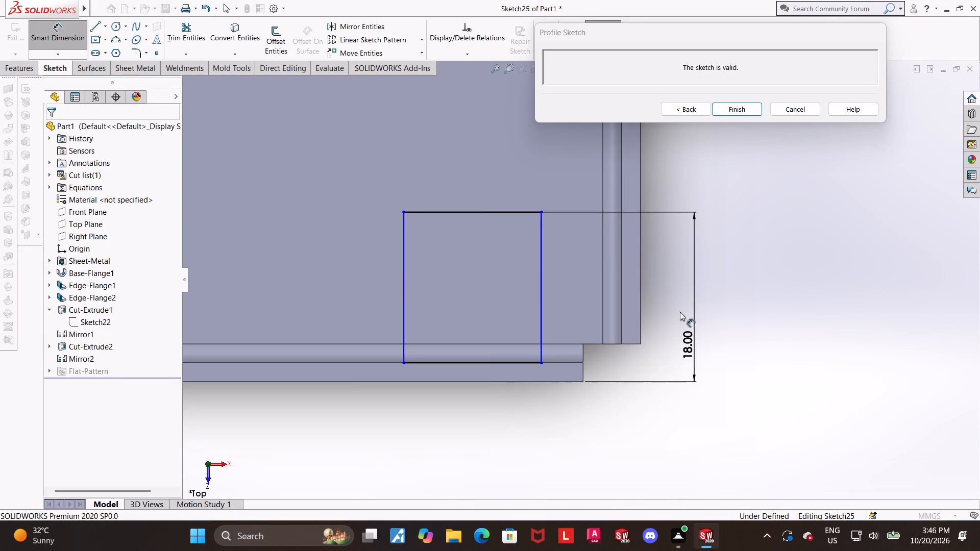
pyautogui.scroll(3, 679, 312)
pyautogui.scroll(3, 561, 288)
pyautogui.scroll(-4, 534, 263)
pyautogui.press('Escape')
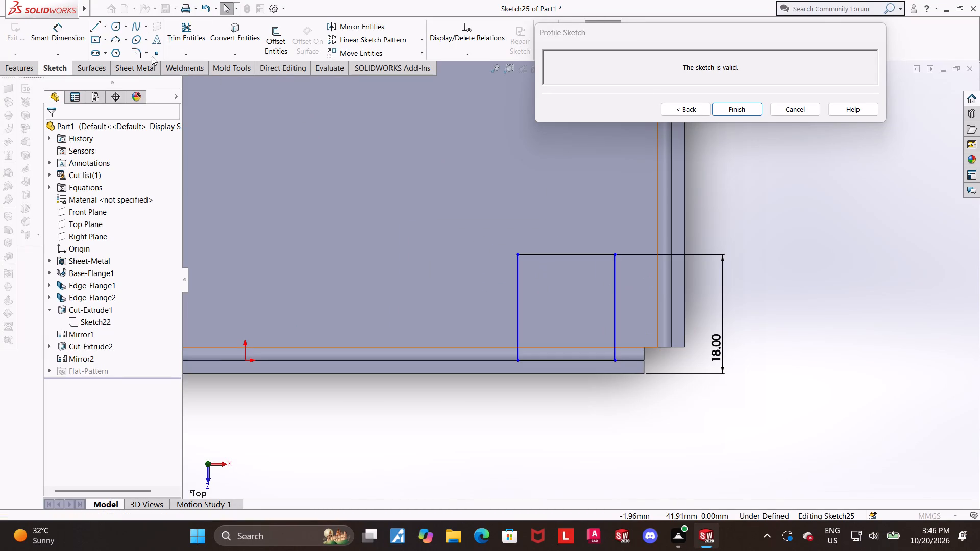
# Chamfer both inner corners of the flange profile with an equal distance of 3 mm.
pyautogui.click(149, 51)
pyautogui.click(152, 77)
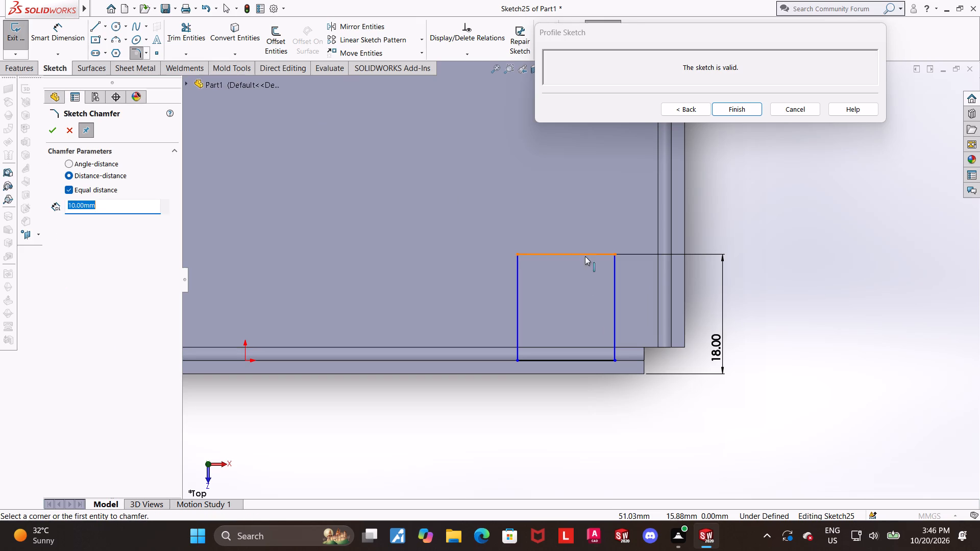
pyautogui.press('3')
pyautogui.press('Return')
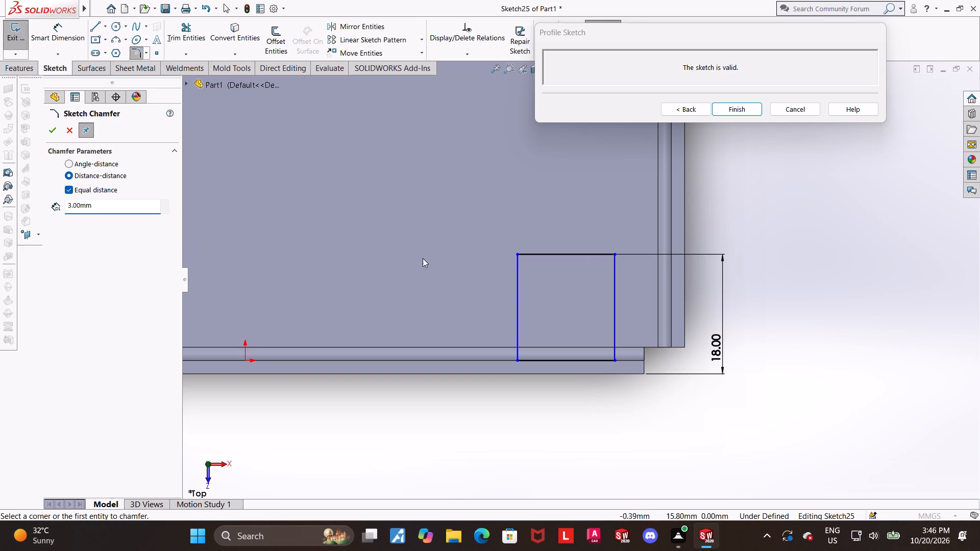
pyautogui.click(519, 261)
pyautogui.click(527, 252)
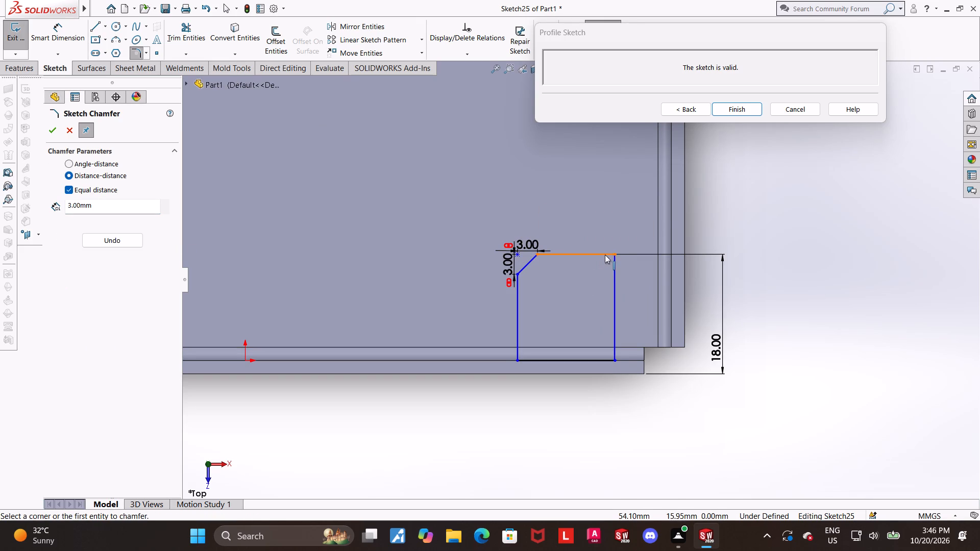
pyautogui.click(605, 255)
pyautogui.click(615, 264)
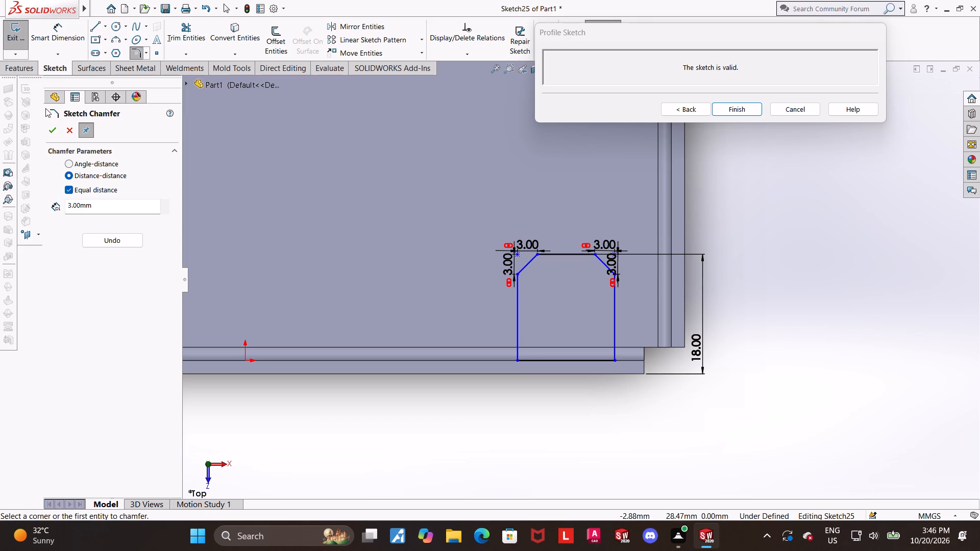
pyautogui.click(52, 124)
pyautogui.click(769, 293)
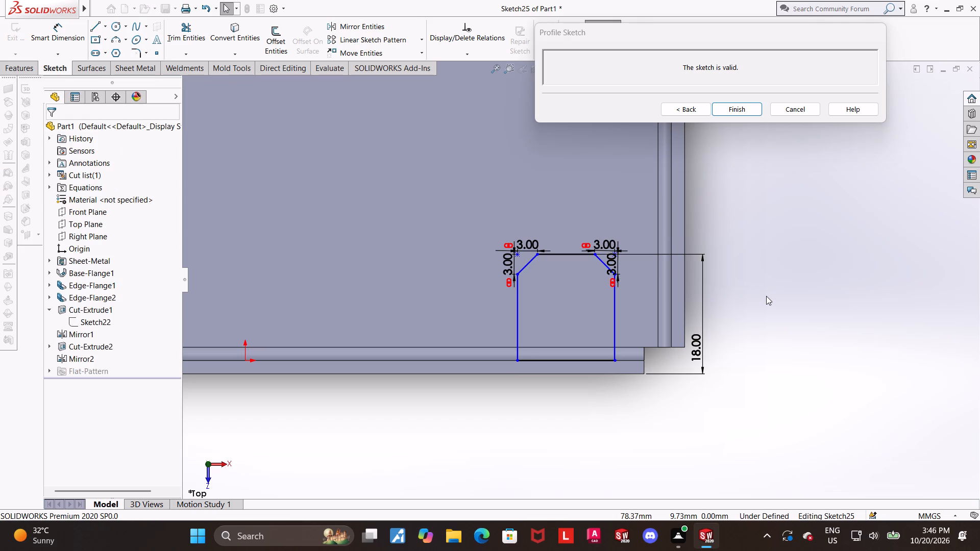
pyautogui.scroll(1, 755, 294)
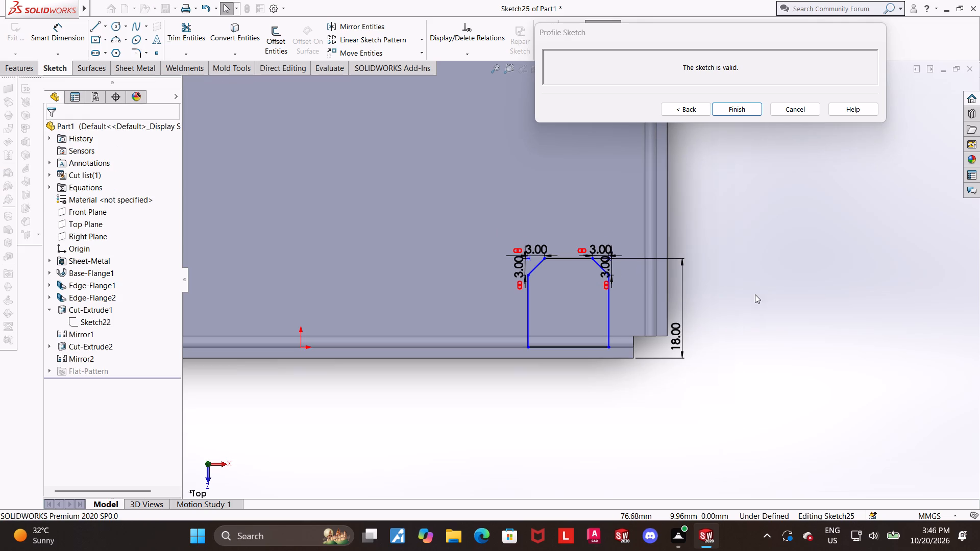
# Undo both 3 mm corner chamfers on the flange profile.
pyautogui.scroll(-1, 617, 295)
pyautogui.hotkey('ctrl', 'z')
pyautogui.hotkey('ctrl', 'z')
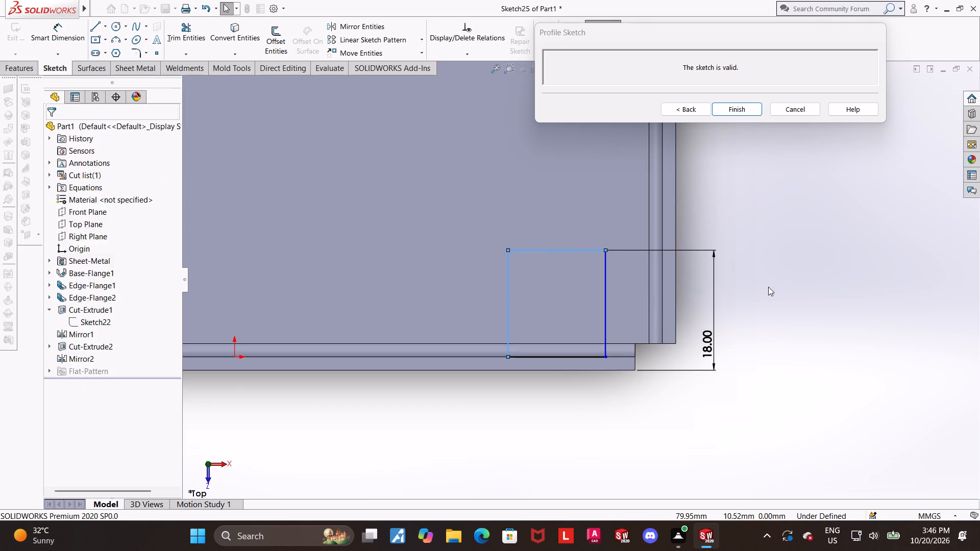
pyautogui.click(775, 290)
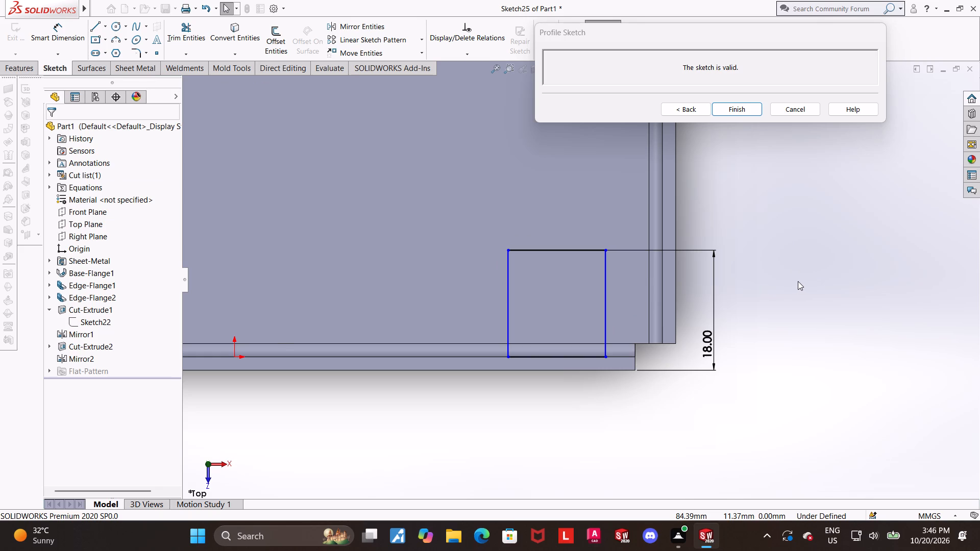
# Dimension the width of the rectangular flange profile at 12 mm.
pyautogui.scroll(1, 798, 281)
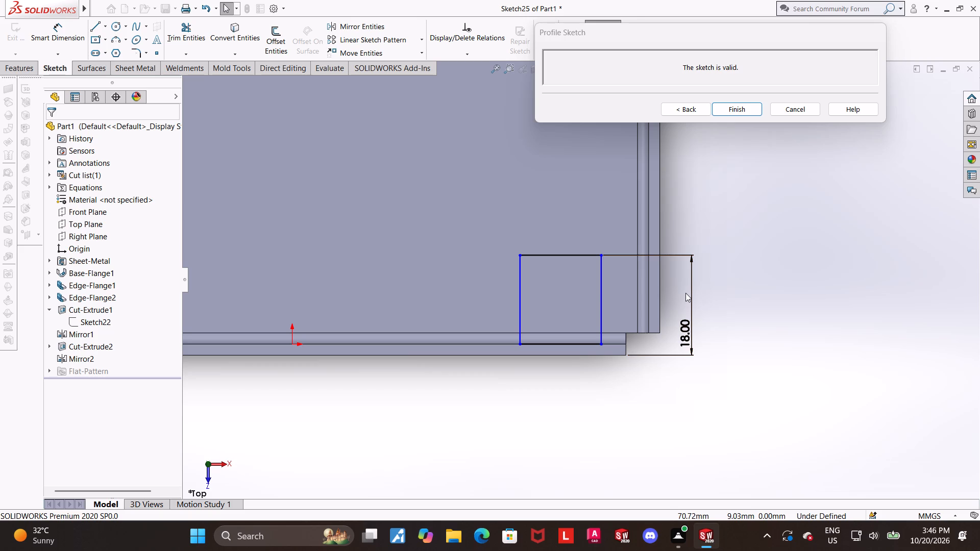
pyautogui.scroll(1, 650, 283)
pyautogui.scroll(-1, 635, 283)
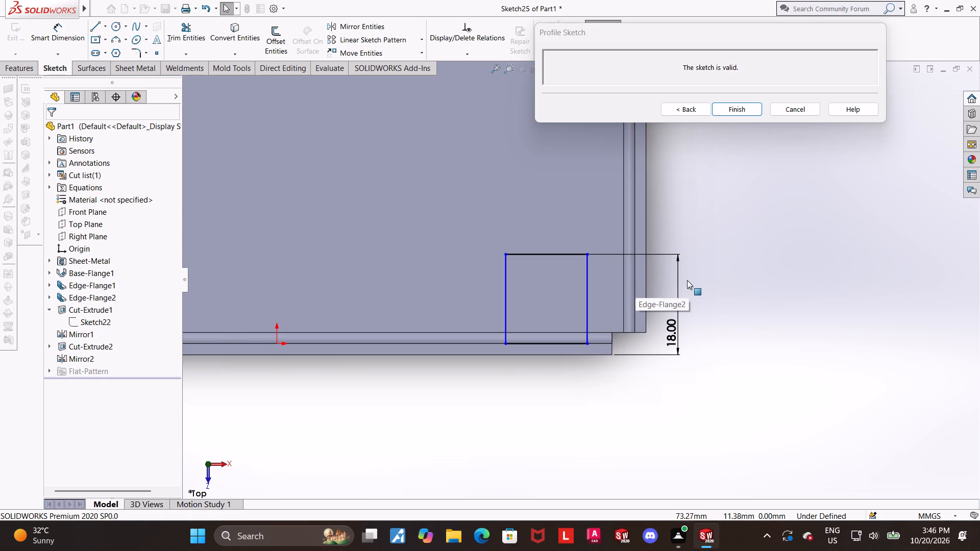
pyautogui.scroll(-1, 687, 280)
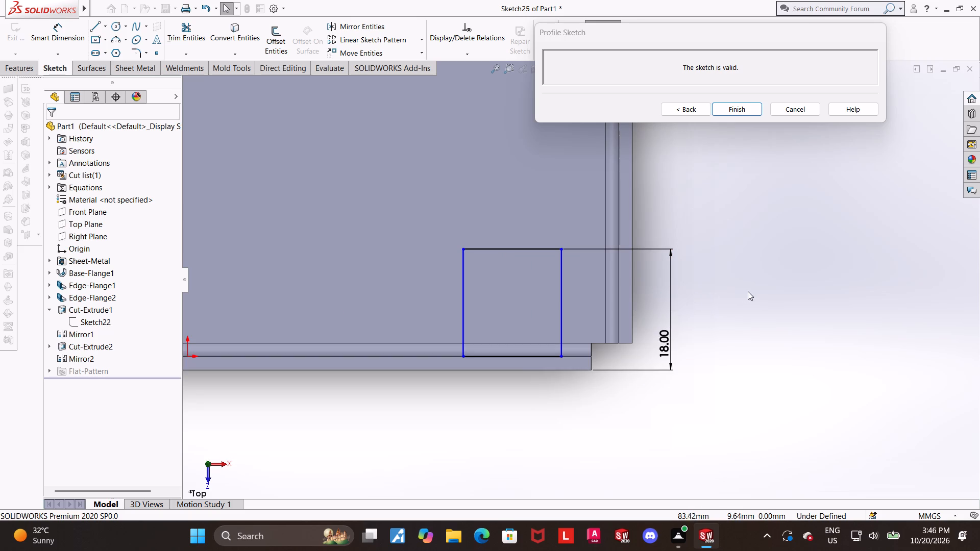
pyautogui.scroll(-1, 511, 249)
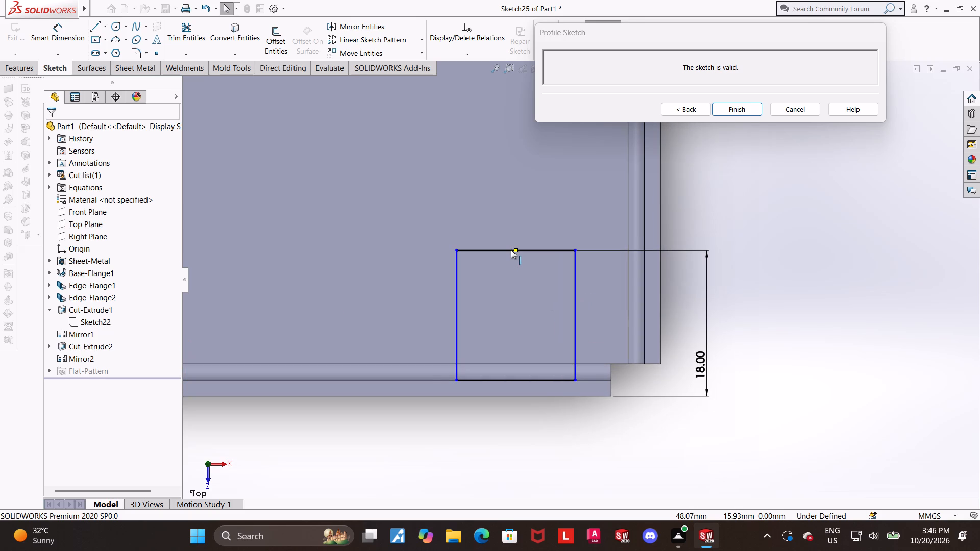
pyautogui.scroll(-1, 511, 249)
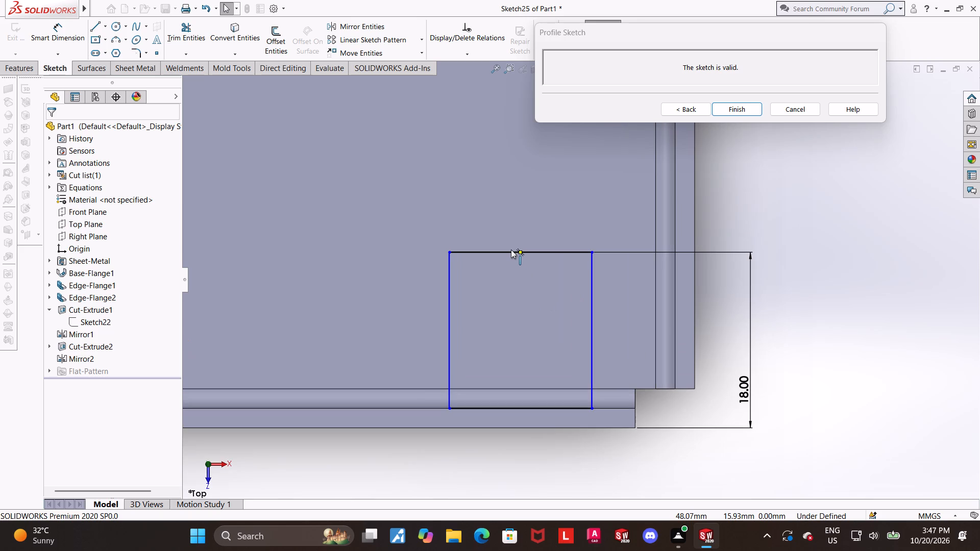
pyautogui.click(72, 38)
pyautogui.scroll(1, 396, 221)
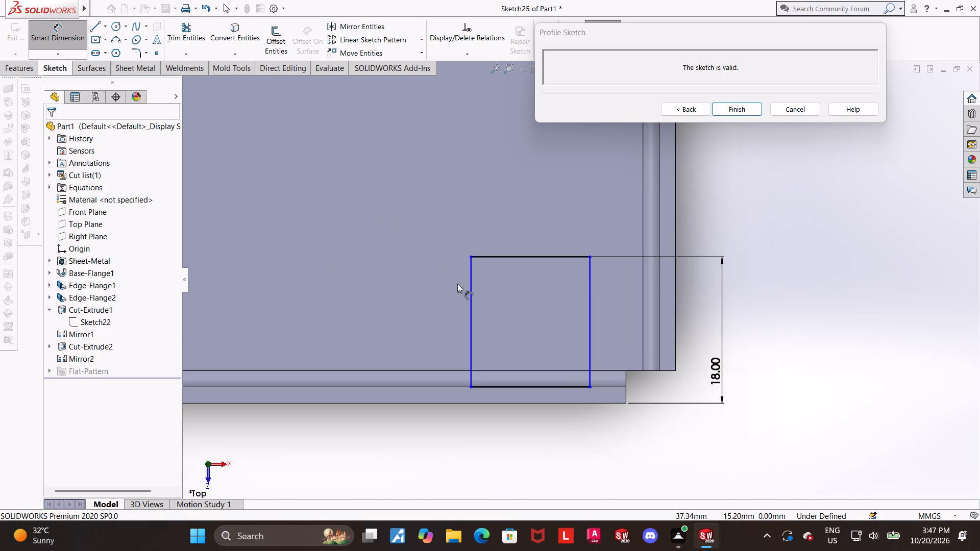
pyautogui.scroll(-1, 467, 298)
pyautogui.click(551, 407)
pyautogui.click(552, 455)
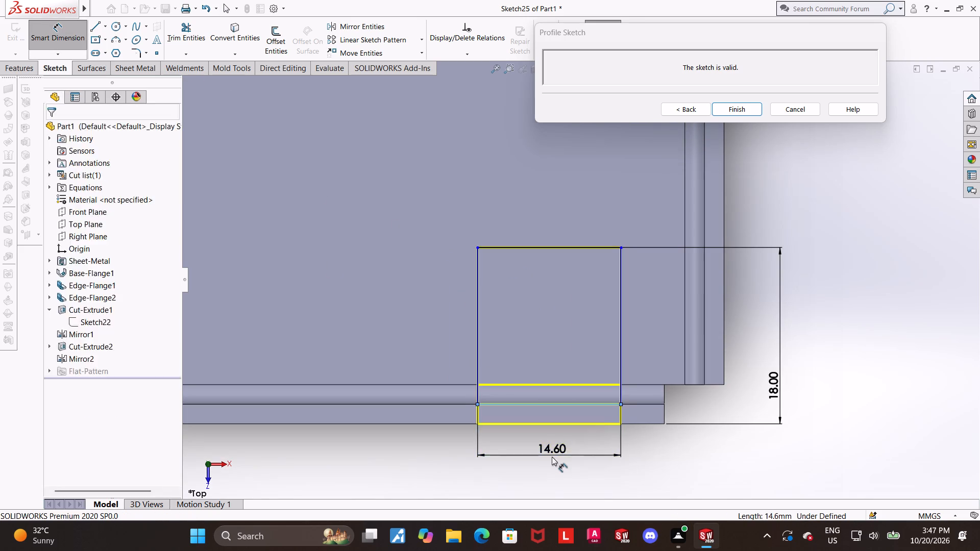
pyautogui.write('12')
pyautogui.press('Return')
pyautogui.press('Escape')
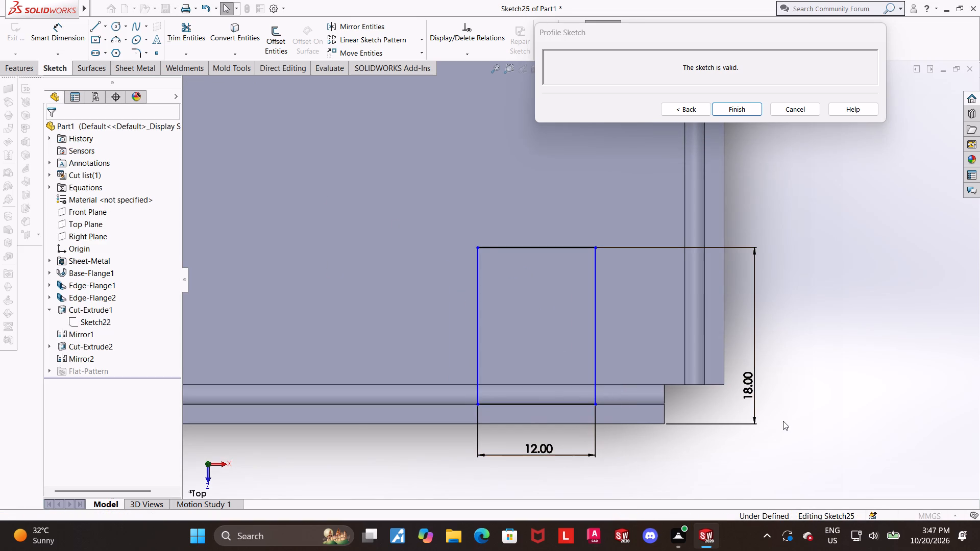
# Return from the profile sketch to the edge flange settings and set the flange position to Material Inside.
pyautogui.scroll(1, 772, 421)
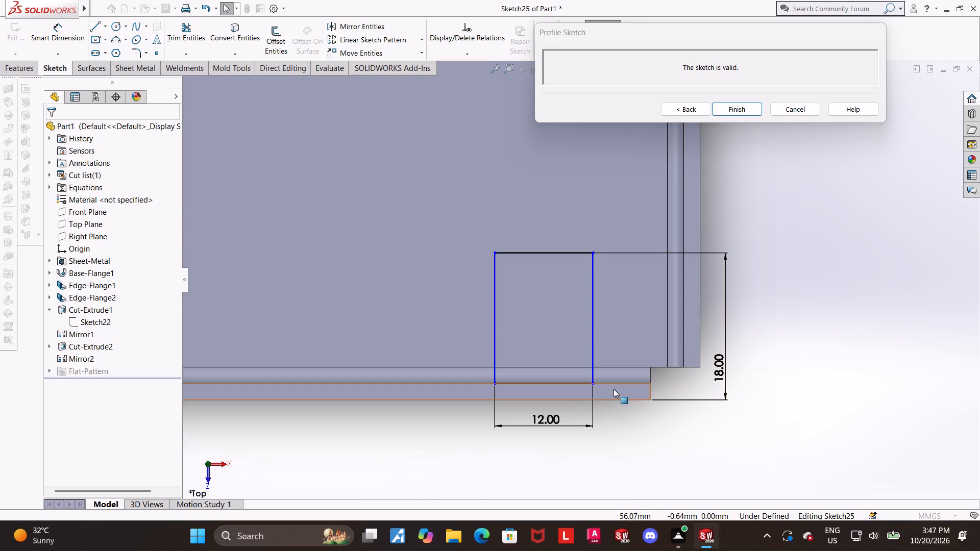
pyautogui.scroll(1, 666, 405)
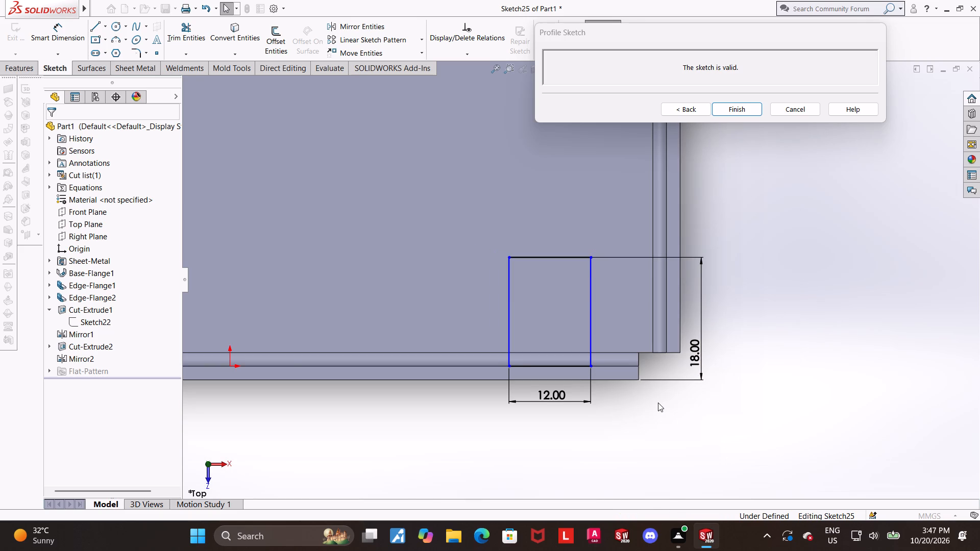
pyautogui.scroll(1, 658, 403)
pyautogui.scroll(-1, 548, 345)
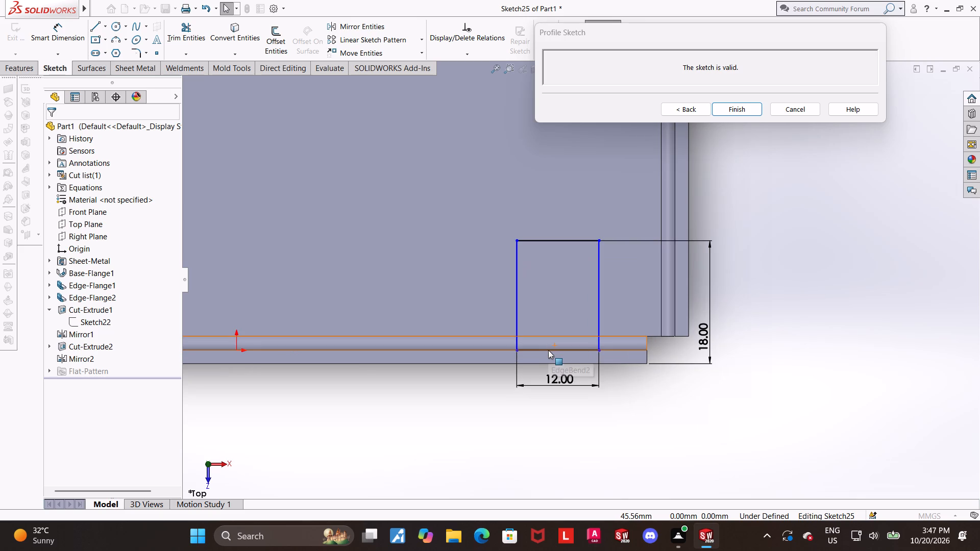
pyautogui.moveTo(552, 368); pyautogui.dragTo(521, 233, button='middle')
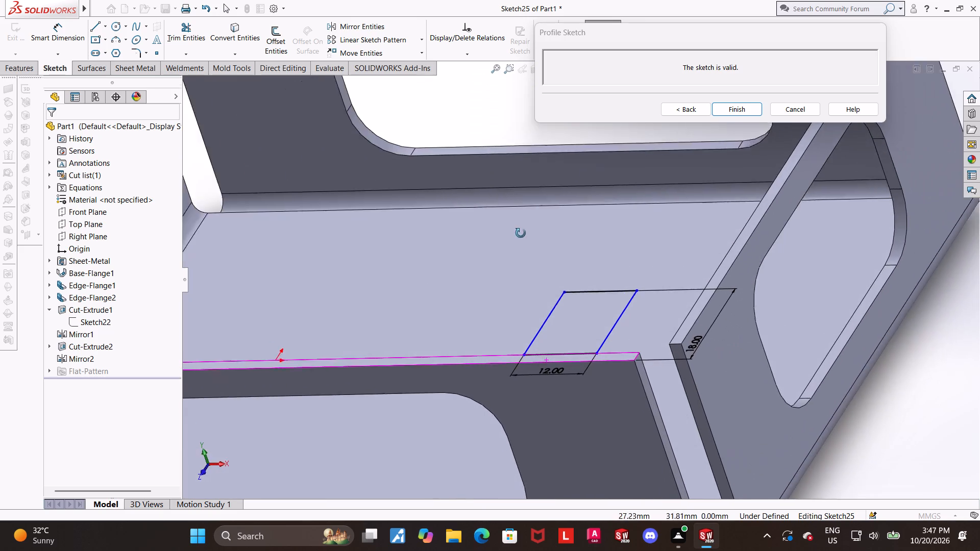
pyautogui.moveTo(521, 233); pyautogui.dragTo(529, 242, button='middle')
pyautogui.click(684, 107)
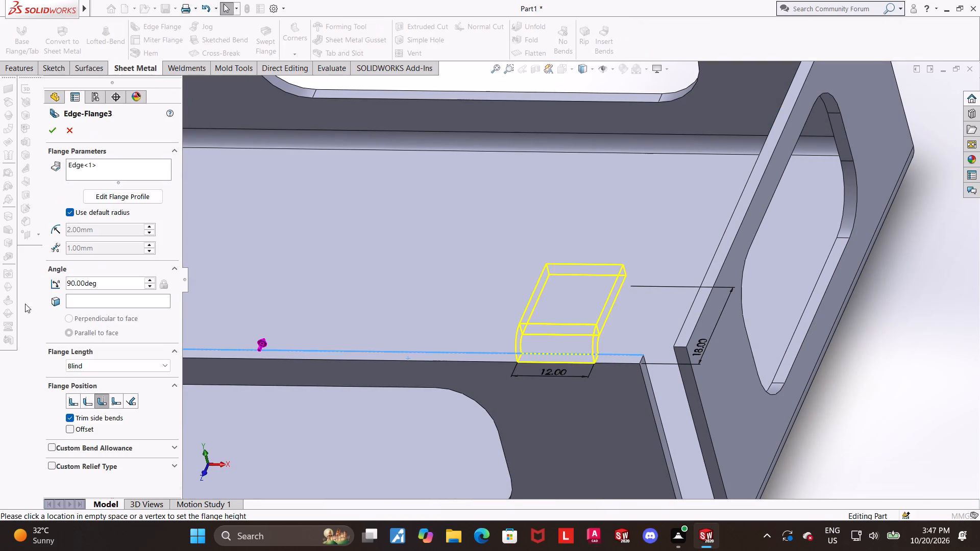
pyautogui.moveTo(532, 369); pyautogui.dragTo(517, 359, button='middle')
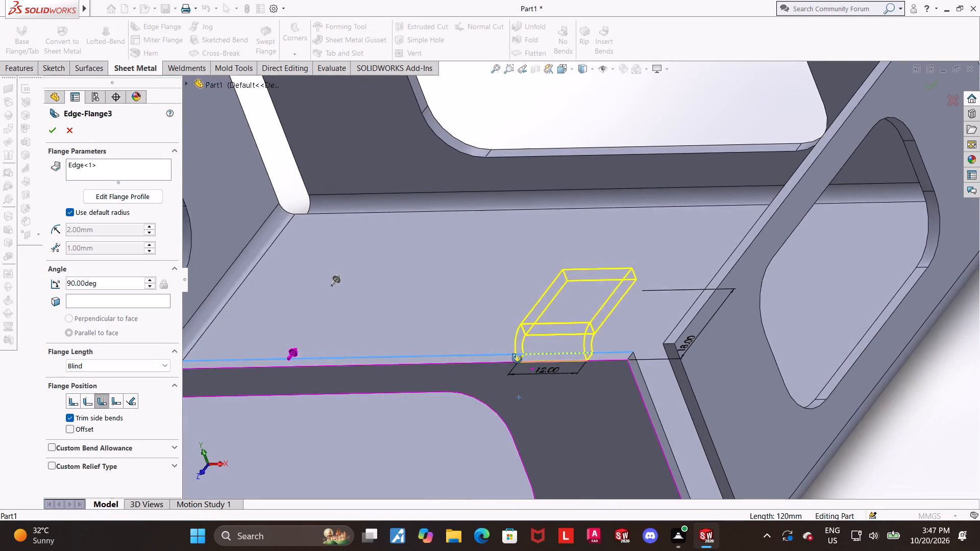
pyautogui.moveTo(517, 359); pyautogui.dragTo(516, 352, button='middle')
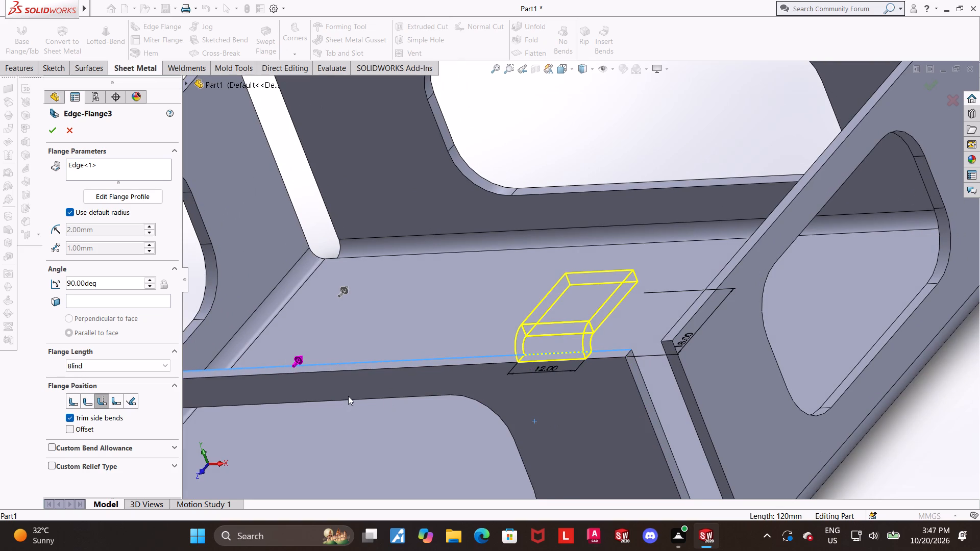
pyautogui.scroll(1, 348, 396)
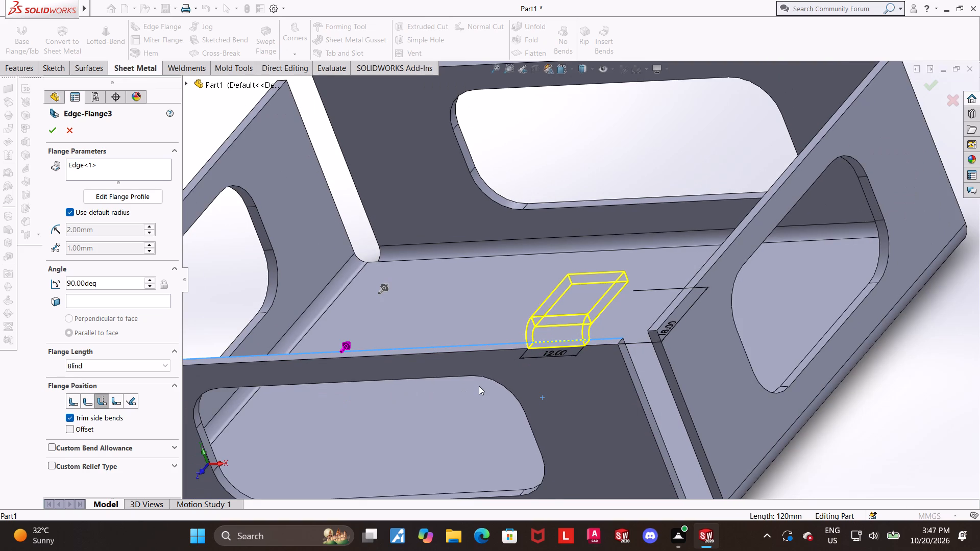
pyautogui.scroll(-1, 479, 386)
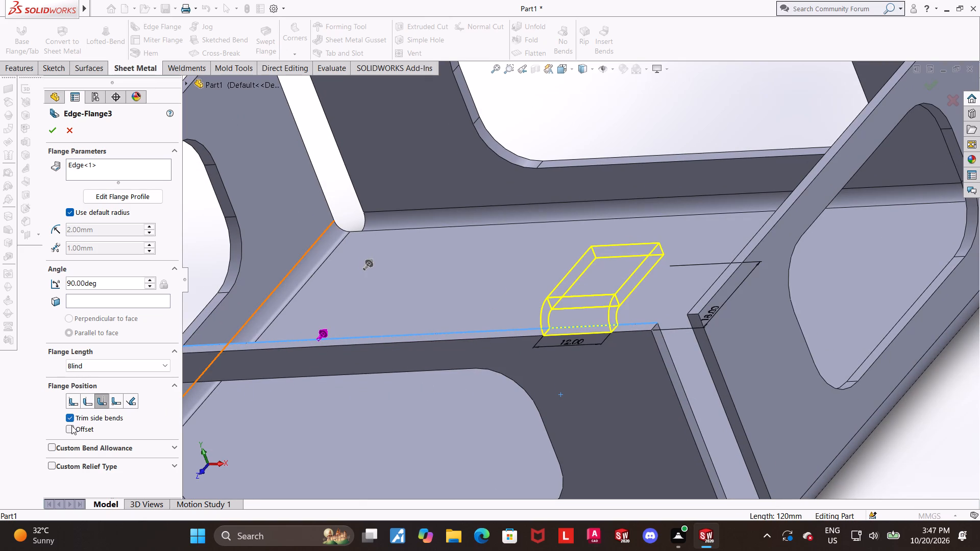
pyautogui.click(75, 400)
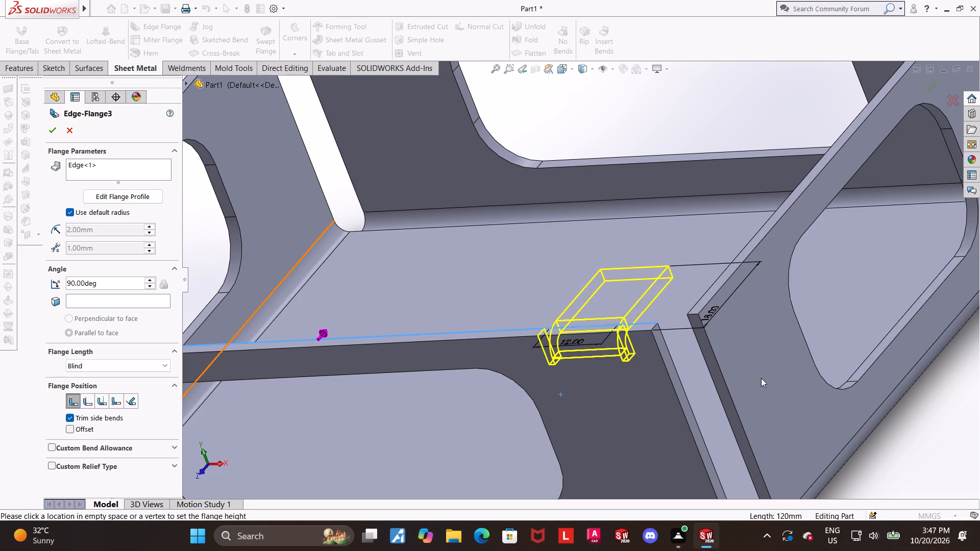
# Examine the tab's preview at the top edge of the +Z flange from several angles.
pyautogui.scroll(2, 761, 378)
pyautogui.moveTo(762, 368); pyautogui.dragTo(743, 362, button='middle')
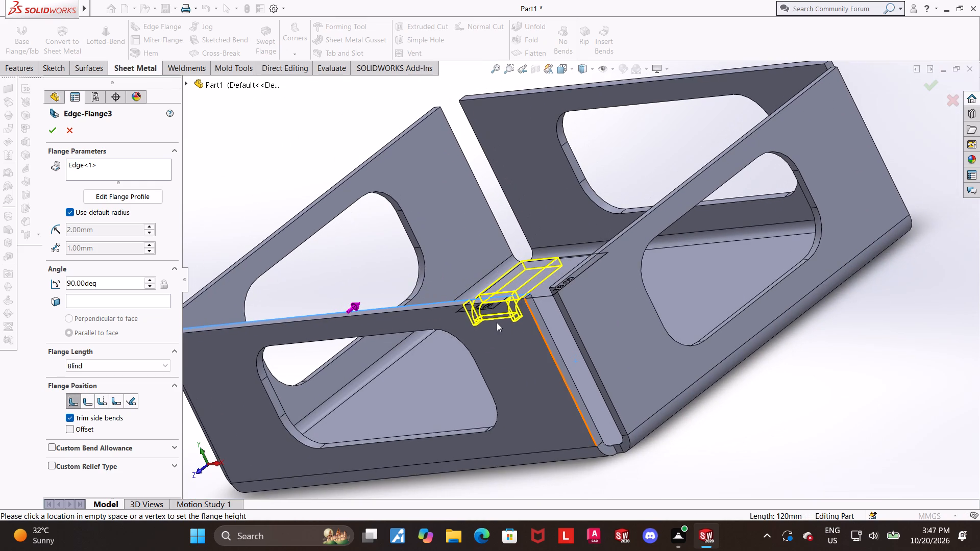
pyautogui.scroll(-1, 497, 322)
pyautogui.moveTo(491, 325); pyautogui.dragTo(492, 333, button='middle')
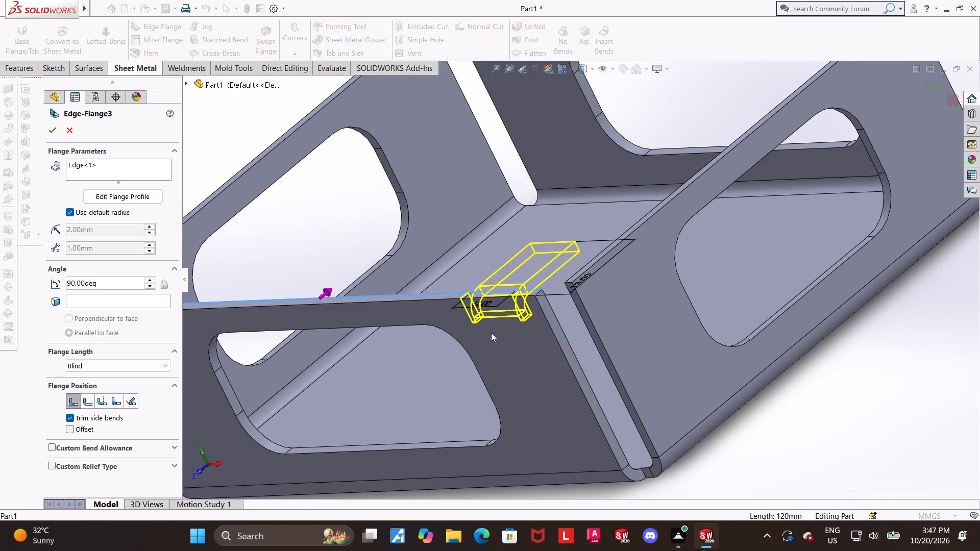
pyautogui.scroll(1, 491, 333)
pyautogui.moveTo(496, 335); pyautogui.dragTo(527, 366, button='middle')
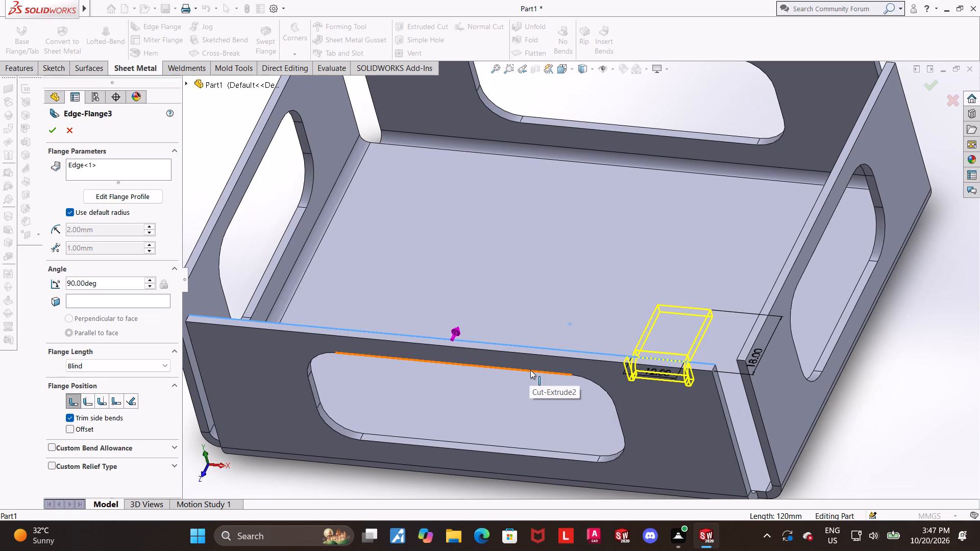
pyautogui.scroll(1, 530, 370)
pyautogui.moveTo(698, 379); pyautogui.dragTo(716, 389, button='middle')
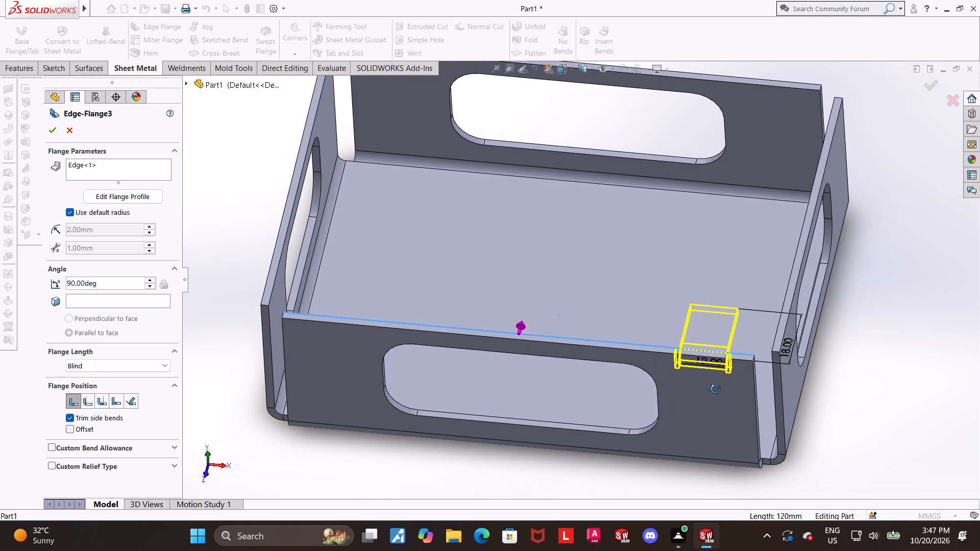
pyautogui.moveTo(716, 389); pyautogui.dragTo(714, 398, button='middle')
# Reopen the flange profile sketch and move the 12 mm wide rectangle close to the +X end of the +Z flange.
pyautogui.click(566, 66)
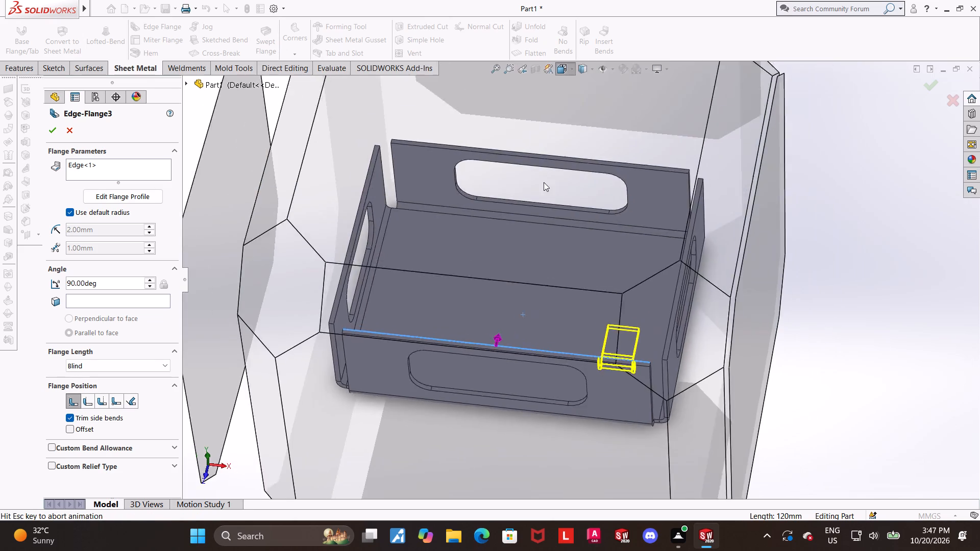
pyautogui.click(479, 261)
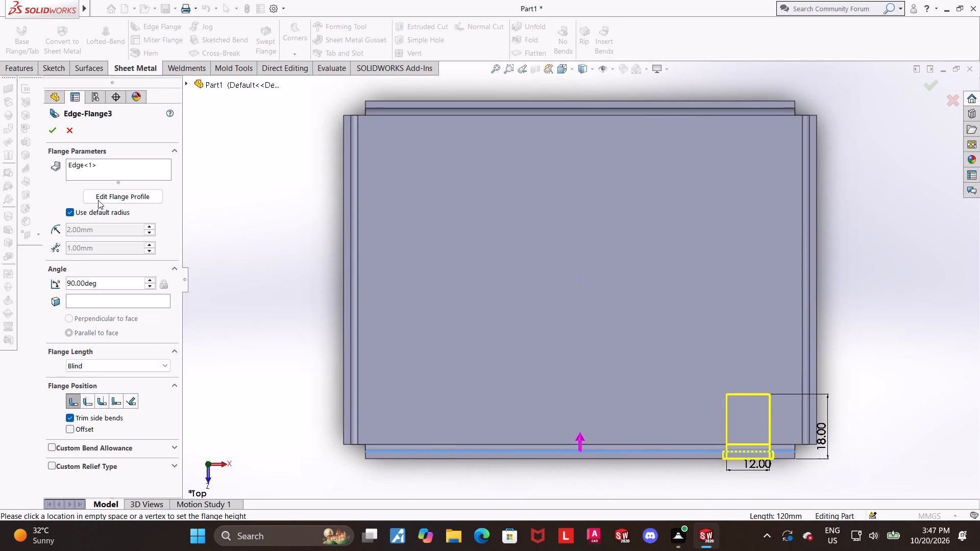
pyautogui.click(99, 199)
pyautogui.moveTo(770, 423); pyautogui.dragTo(793, 429)
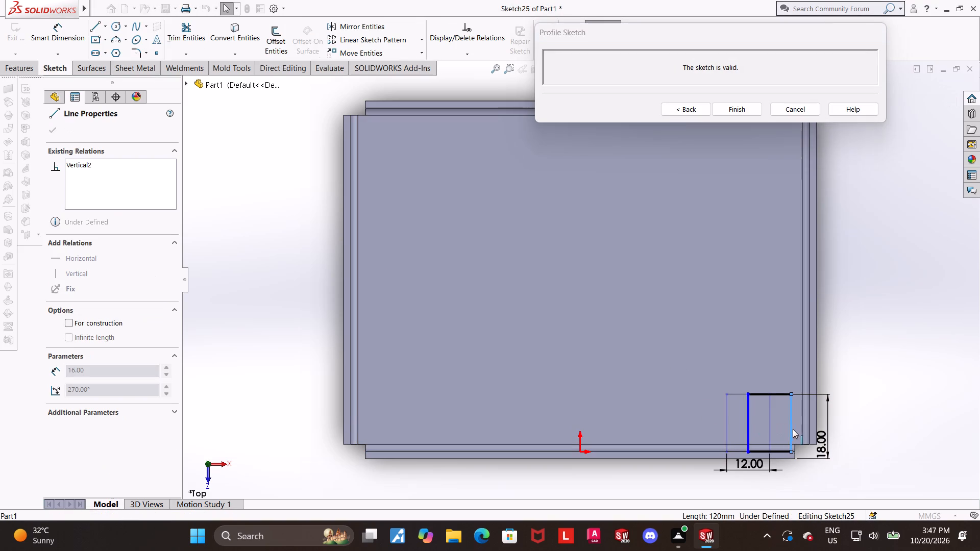
pyautogui.moveTo(793, 429); pyautogui.dragTo(794, 431)
# Make the profile's +X side line collinear with the end edge of the +Z flange.
pyautogui.scroll(2, 916, 428)
pyautogui.scroll(-5, 797, 409)
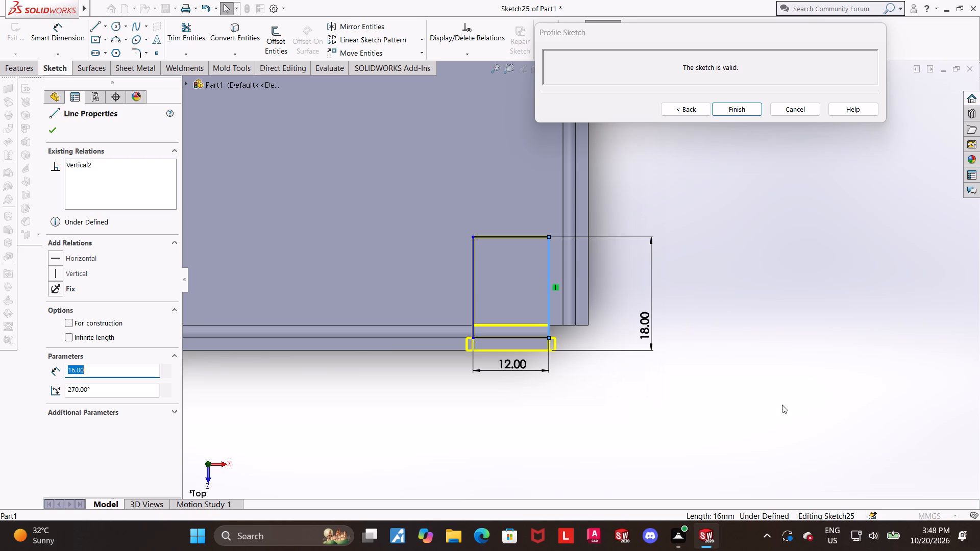
pyautogui.scroll(-2, 582, 343)
pyautogui.scroll(-5, 472, 293)
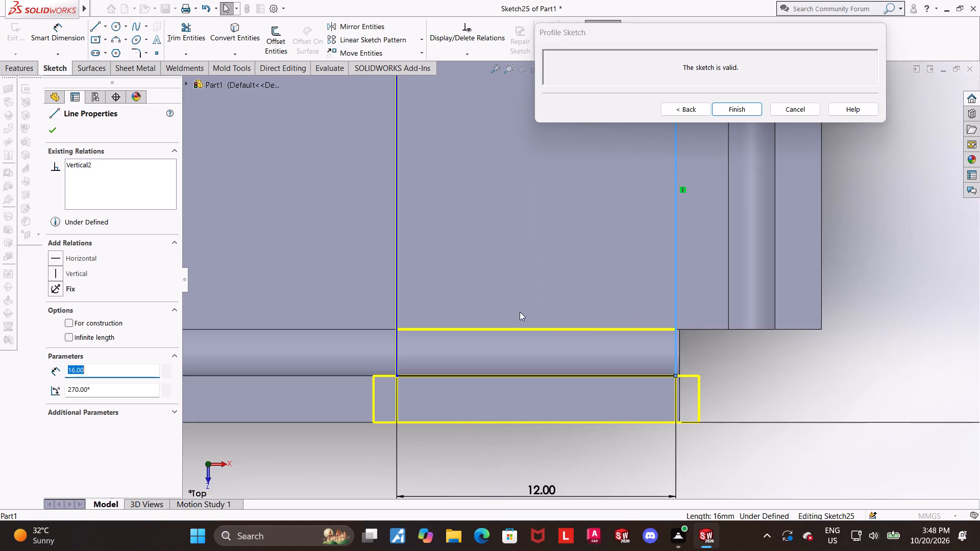
pyautogui.click(712, 352)
pyautogui.click(681, 348)
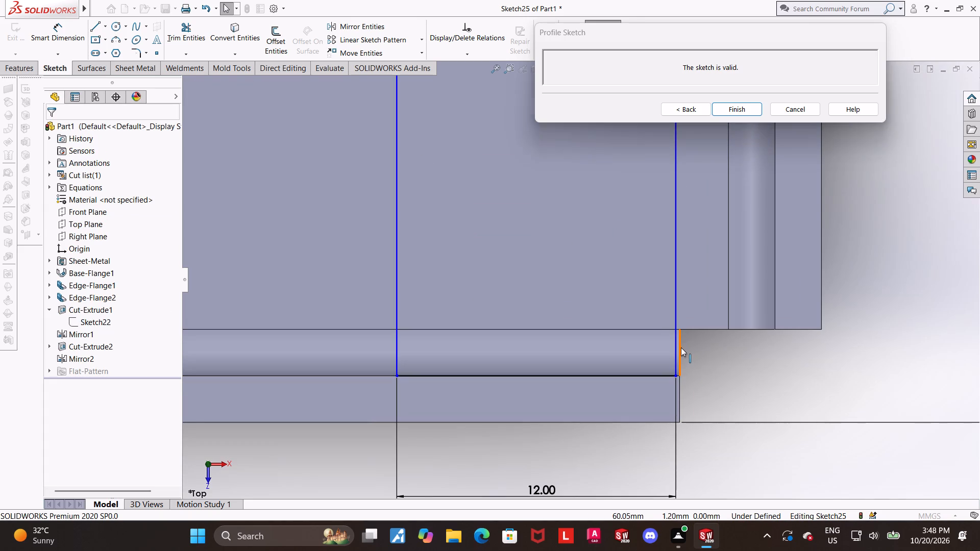
pyautogui.keyDown('ctrl'); pyautogui.click(675, 316); pyautogui.keyUp('ctrl')
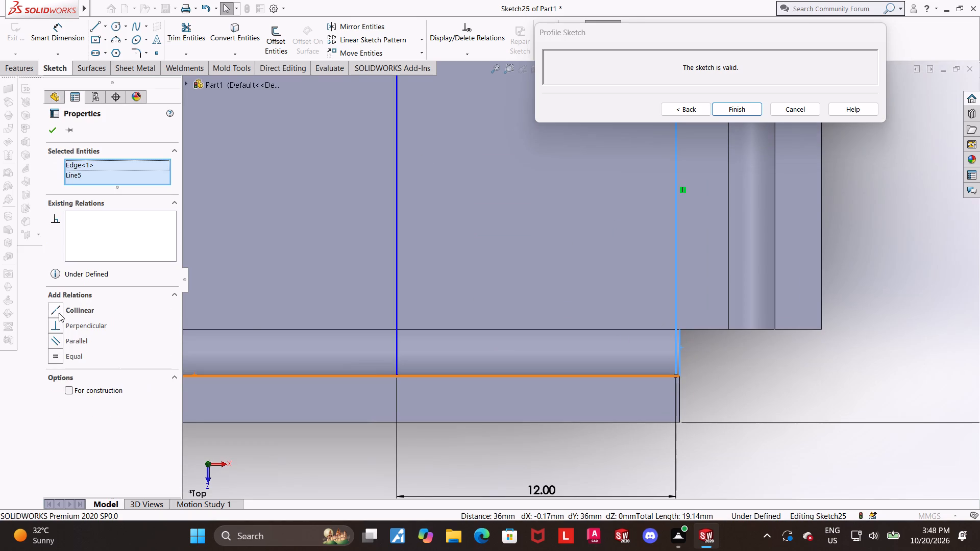
pyautogui.click(59, 313)
pyautogui.click(772, 369)
pyautogui.scroll(1, 770, 369)
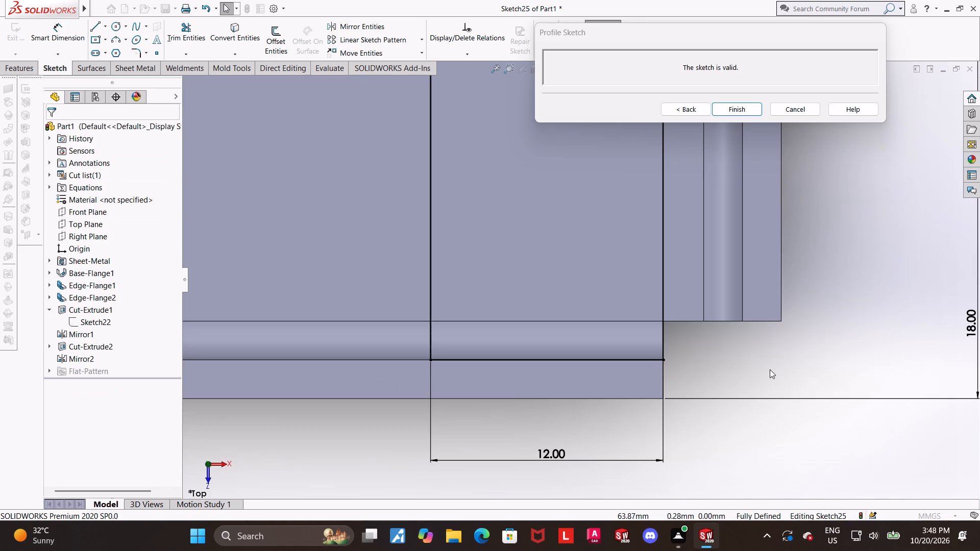
# Return from the finished profile sketch to the edge flange settings and check the tab preview.
pyautogui.scroll(-3, 765, 370)
pyautogui.scroll(1, 754, 369)
pyautogui.scroll(-3, 754, 369)
pyautogui.scroll(6, 673, 355)
pyautogui.scroll(4, 578, 292)
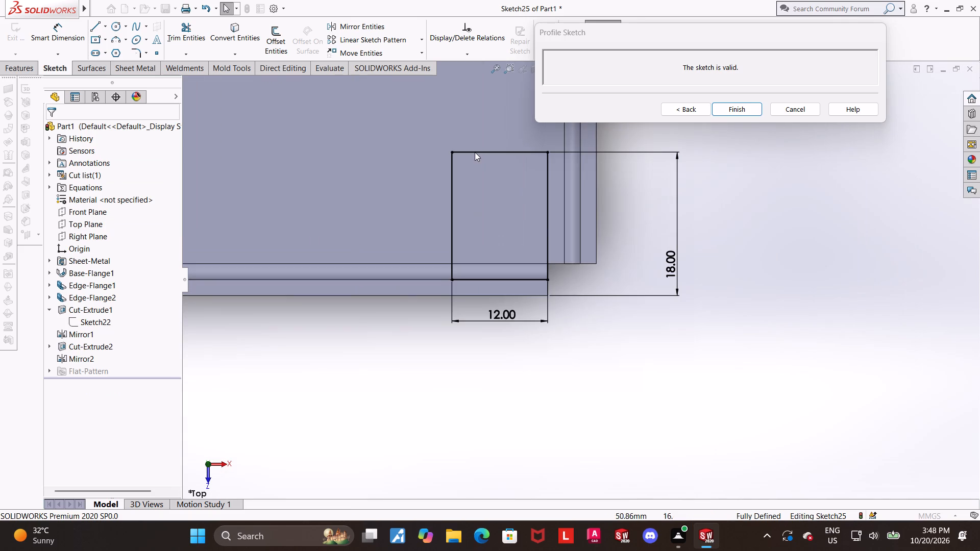
pyautogui.scroll(-2, 484, 143)
pyautogui.click(706, 111)
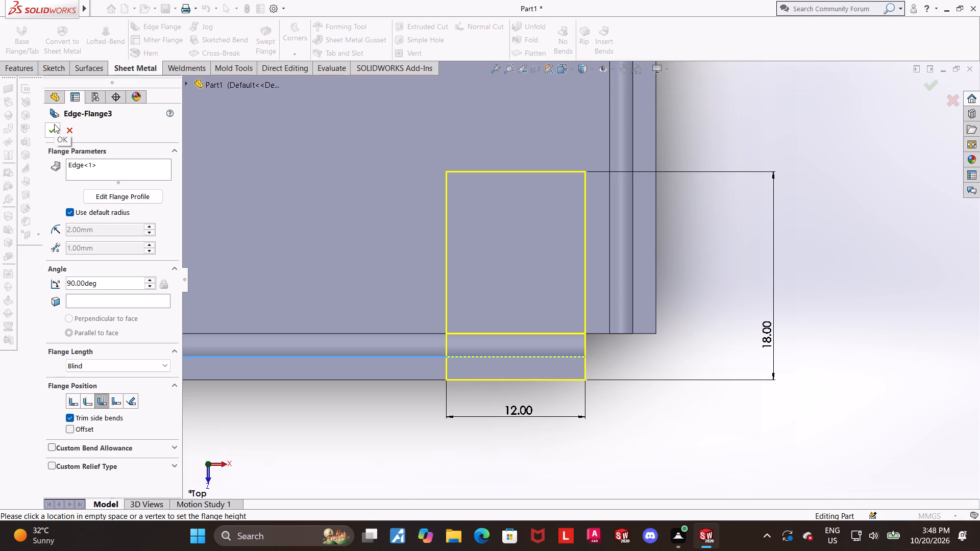
pyautogui.scroll(1, 450, 253)
pyautogui.scroll(-1, 405, 264)
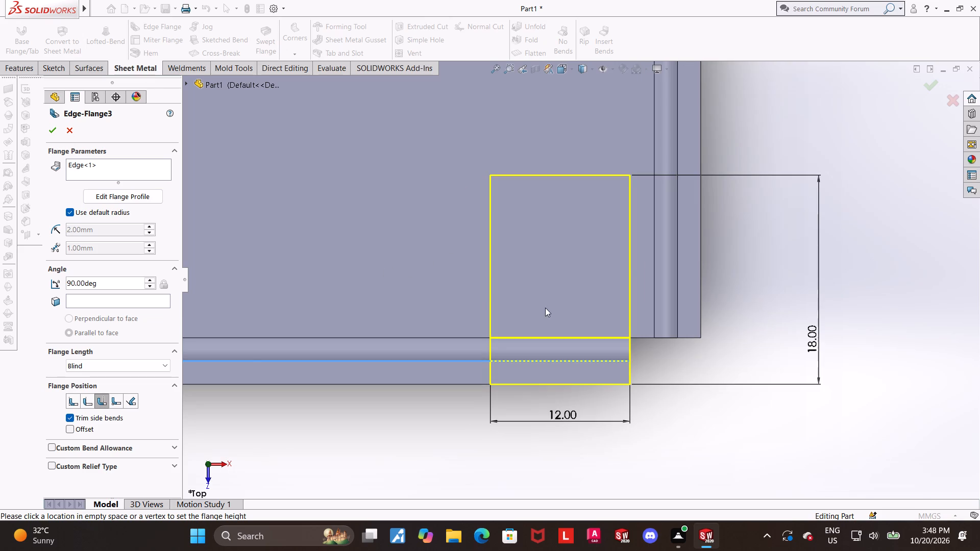
# Set the edge flange position to Material Inside and create the 12 × 18 mm corner tab on the +Z flange.
pyautogui.moveTo(642, 348); pyautogui.dragTo(581, 239, button='middle')
pyautogui.scroll(6, 581, 239)
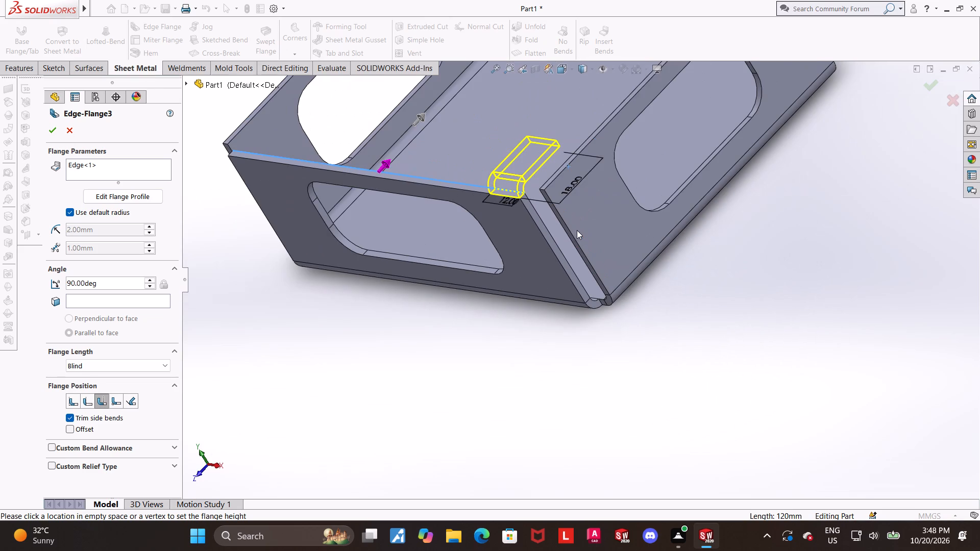
pyautogui.scroll(-2, 584, 147)
pyautogui.scroll(-2, 548, 191)
pyautogui.moveTo(488, 234); pyautogui.dragTo(516, 203, button='middle')
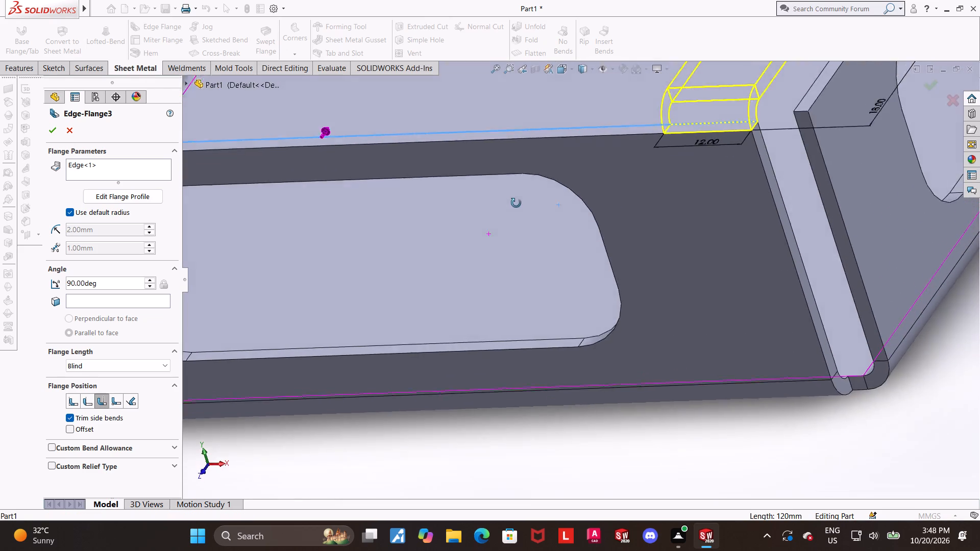
pyautogui.moveTo(516, 203); pyautogui.dragTo(516, 195, button='middle')
pyautogui.scroll(4, 511, 195)
pyautogui.scroll(-4, 581, 155)
pyautogui.click(65, 400)
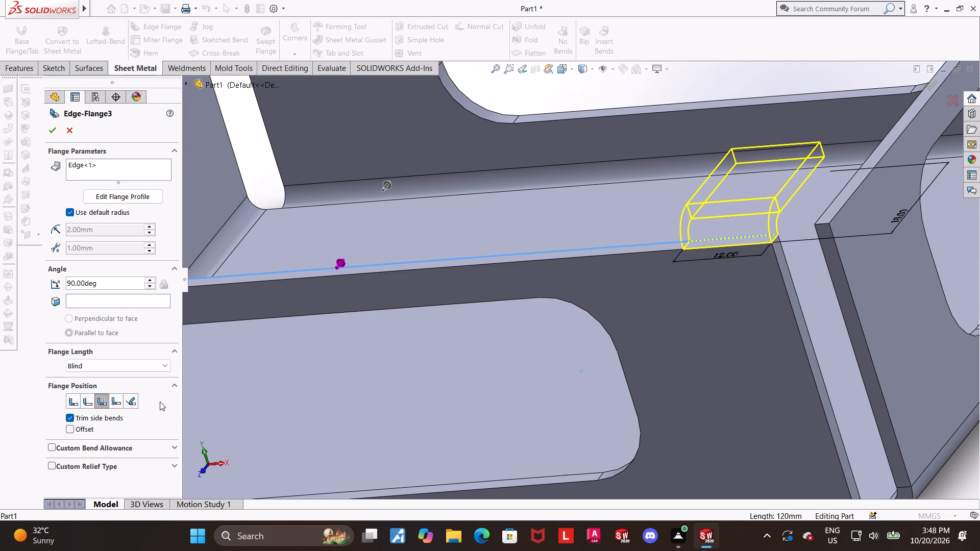
pyautogui.click(67, 401)
pyautogui.scroll(3, 741, 396)
pyautogui.moveTo(775, 363); pyautogui.dragTo(791, 364, button='middle')
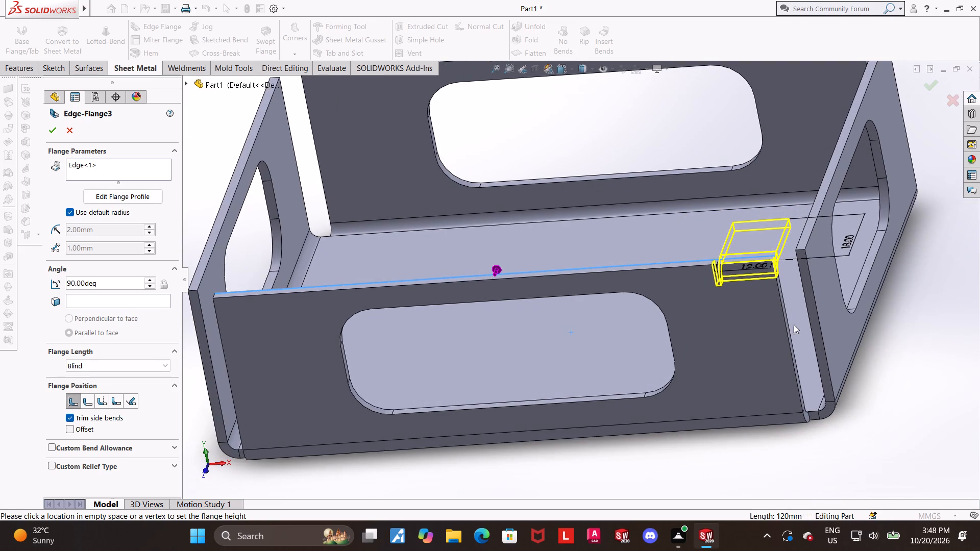
pyautogui.scroll(-3, 793, 310)
pyautogui.scroll(-2, 728, 306)
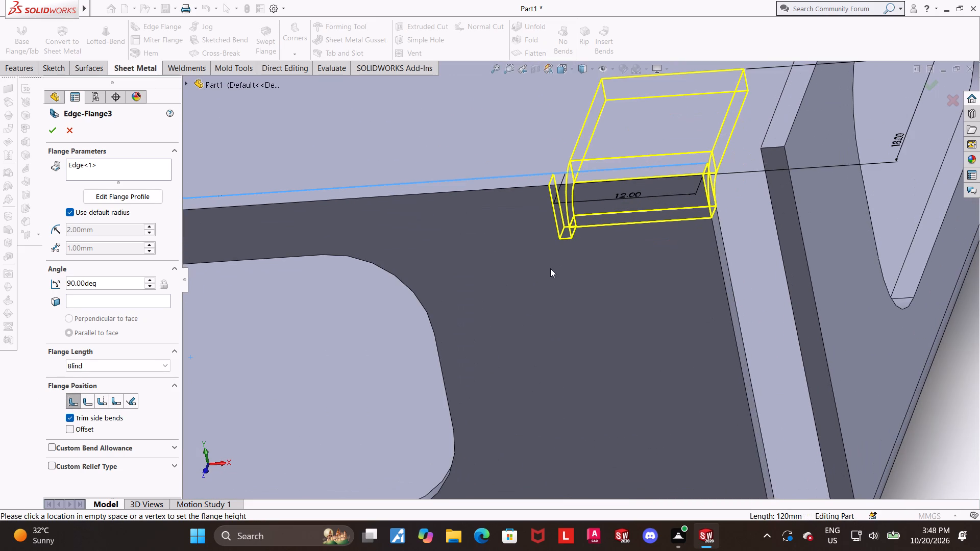
pyautogui.click(56, 131)
# Examine the finished corner tab, its bend and its relief cut from several angles.
pyautogui.scroll(3, 676, 278)
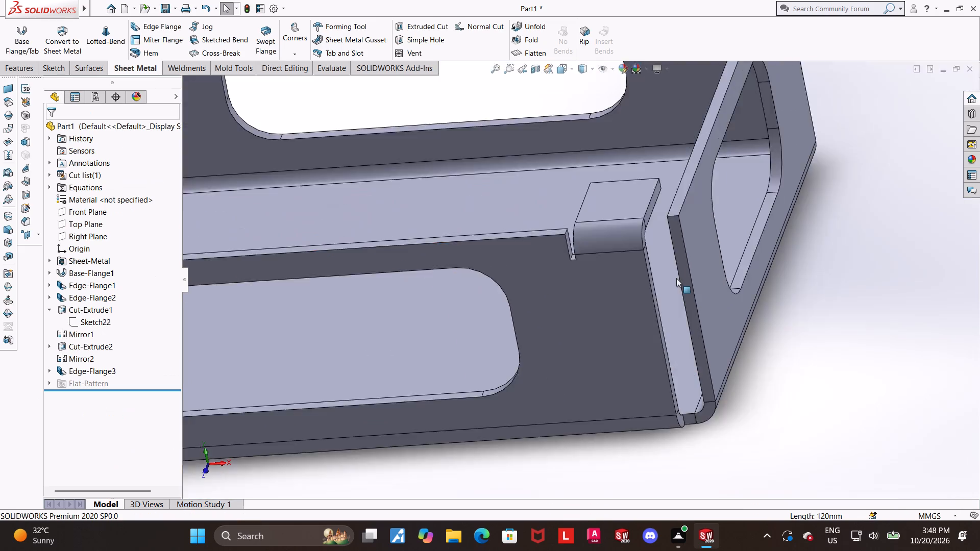
pyautogui.scroll(1, 676, 278)
pyautogui.moveTo(658, 254); pyautogui.dragTo(670, 250, button='middle')
pyautogui.scroll(-1, 663, 231)
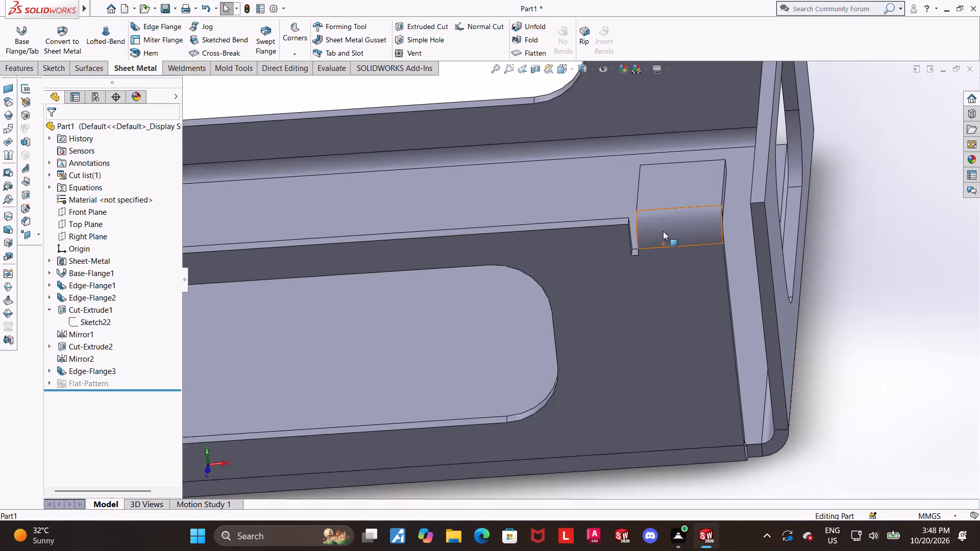
pyautogui.scroll(-2, 663, 231)
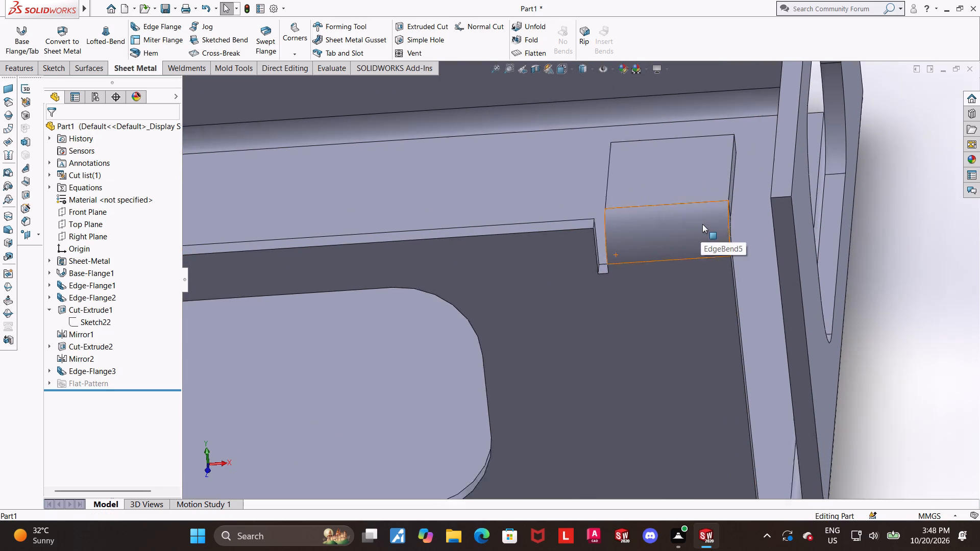
pyautogui.scroll(-2, 702, 224)
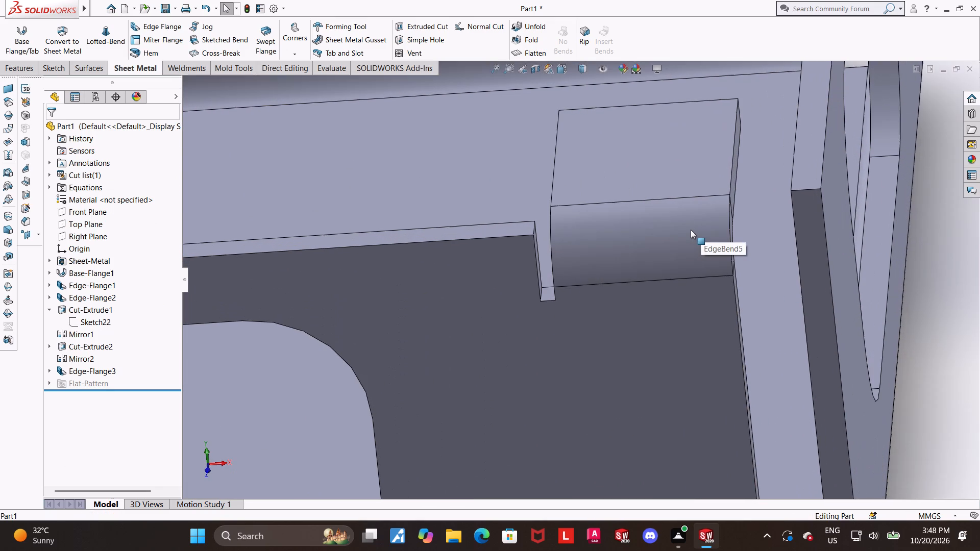
pyautogui.scroll(-1, 685, 232)
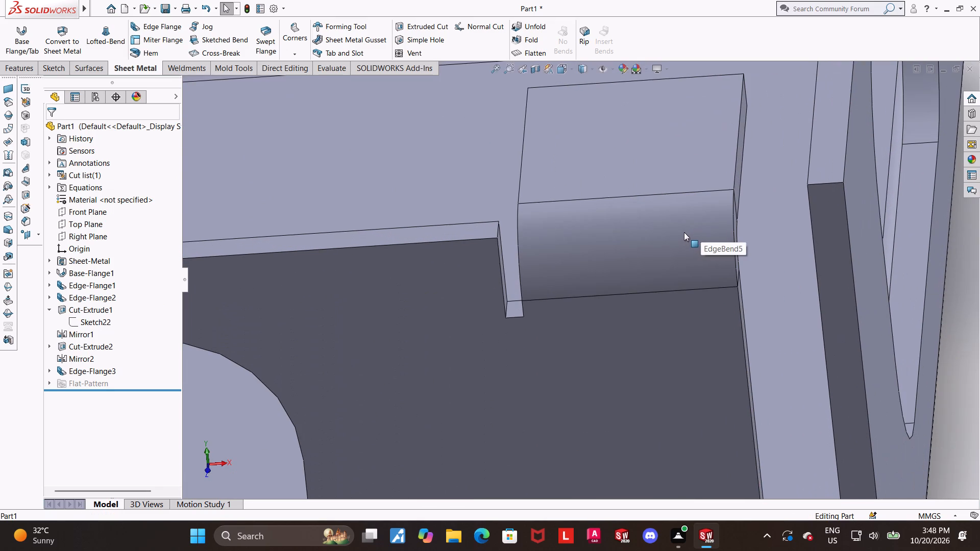
pyautogui.moveTo(676, 233); pyautogui.dragTo(643, 249, button='middle')
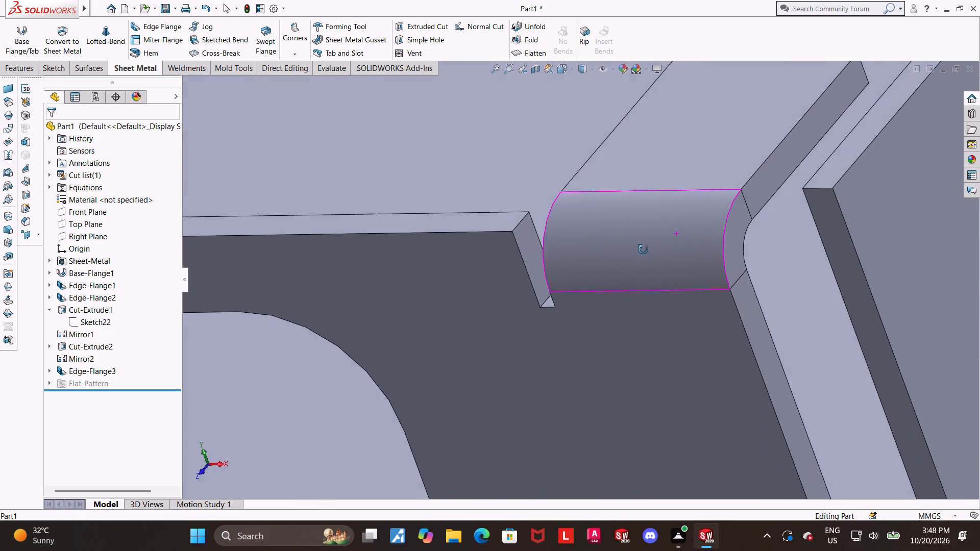
pyautogui.moveTo(643, 249); pyautogui.dragTo(649, 264, button='middle')
pyautogui.scroll(4, 649, 264)
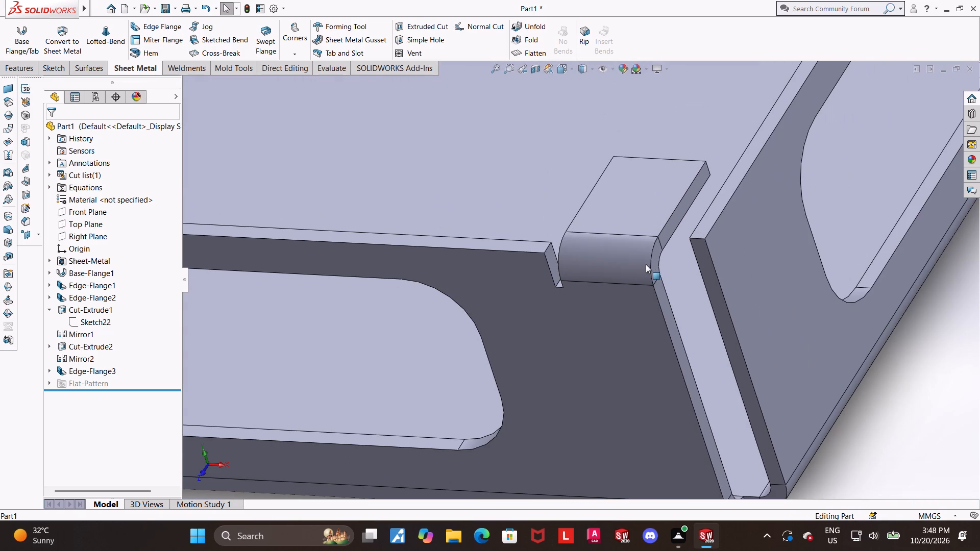
pyautogui.scroll(3, 641, 243)
pyautogui.moveTo(648, 227); pyautogui.dragTo(650, 251, button='middle')
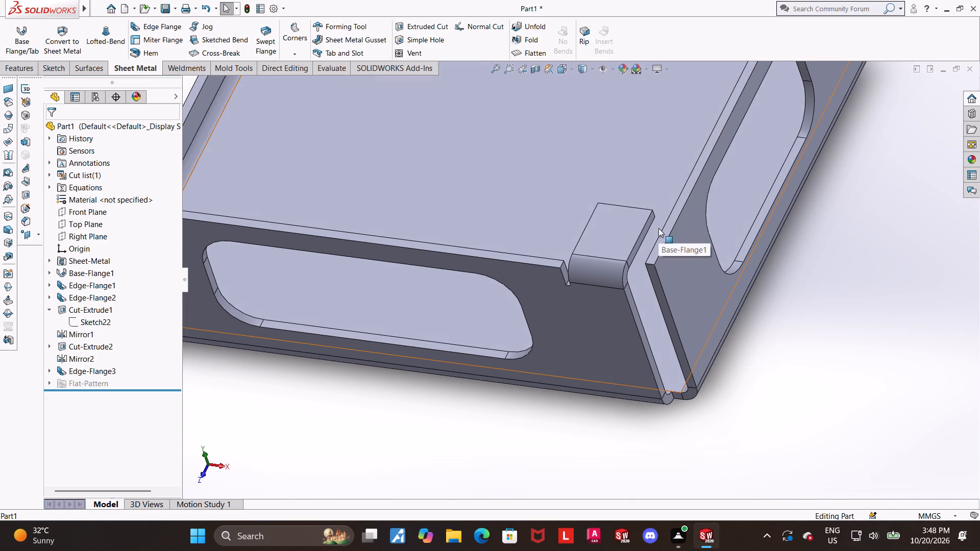
pyautogui.scroll(-2, 646, 222)
pyautogui.moveTo(646, 222); pyautogui.dragTo(649, 236, button='middle')
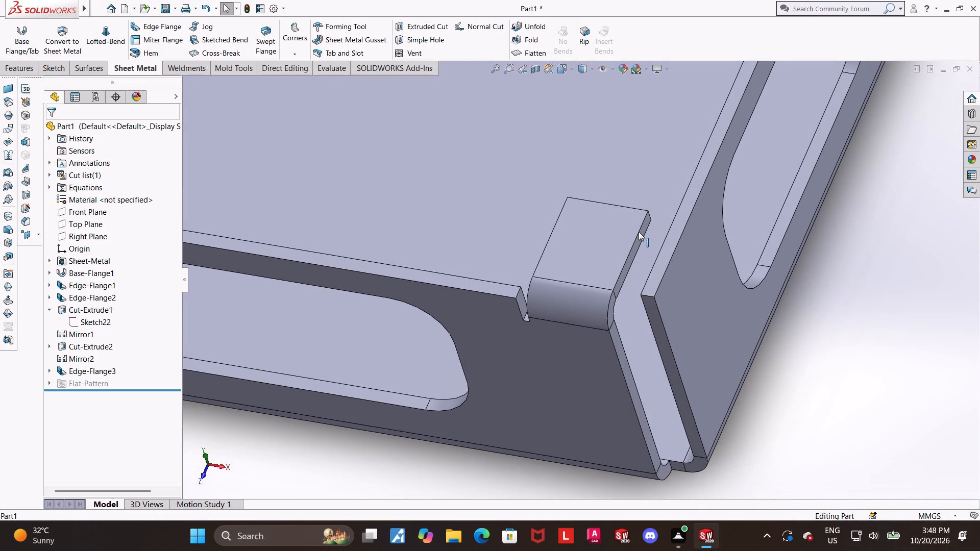
pyautogui.scroll(6, 639, 232)
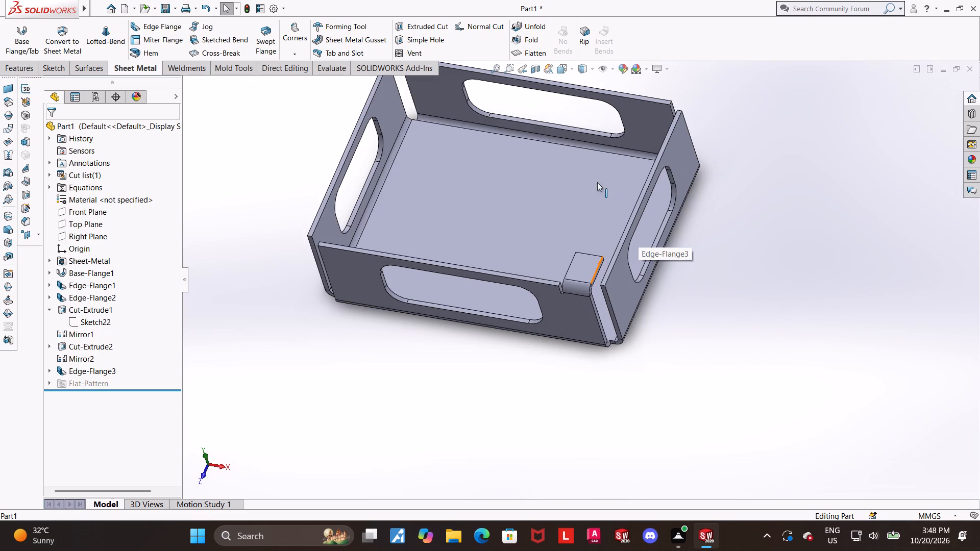
pyautogui.scroll(2, 614, 172)
pyautogui.scroll(-3, 619, 166)
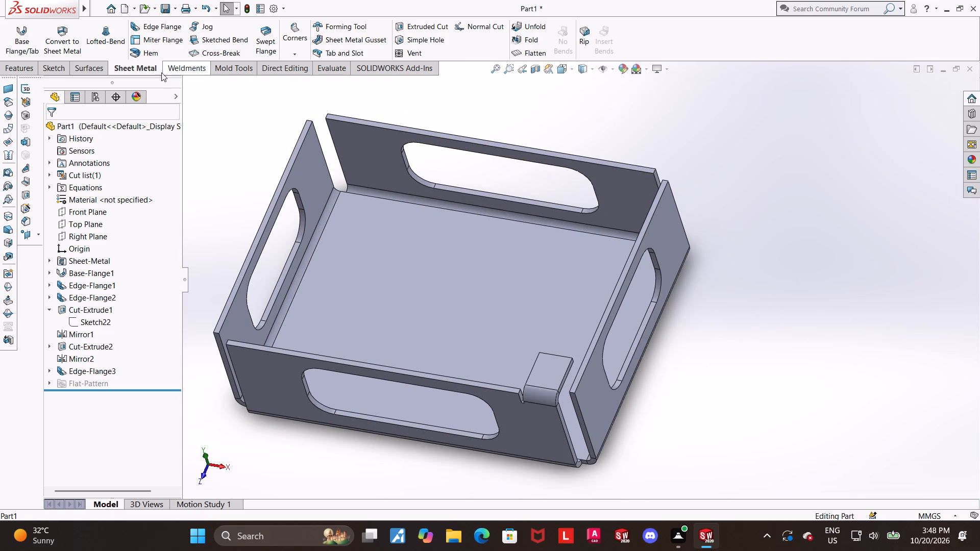
# Mirror the corner tab about the Right Plane to the -X end of the +Z flange.
pyautogui.click(18, 62)
pyautogui.click(449, 58)
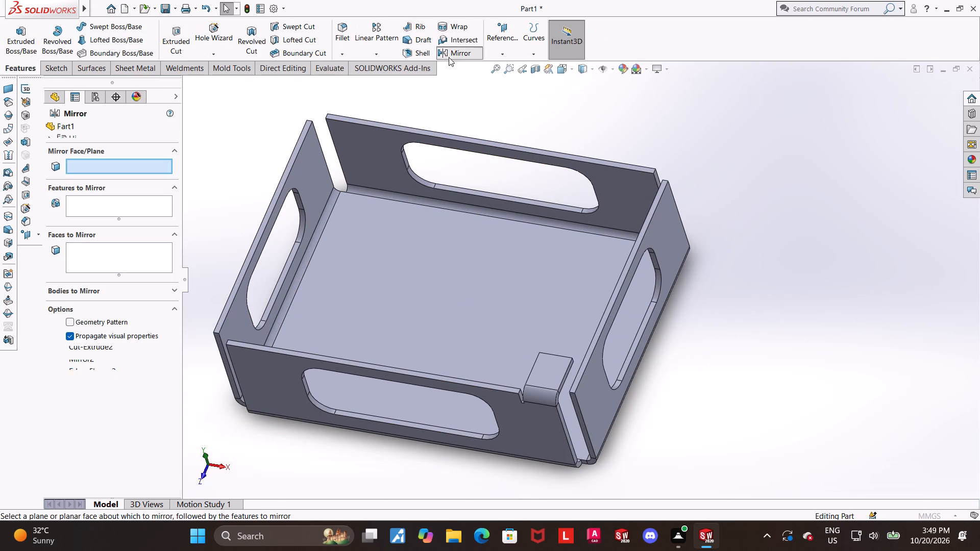
pyautogui.click(187, 87)
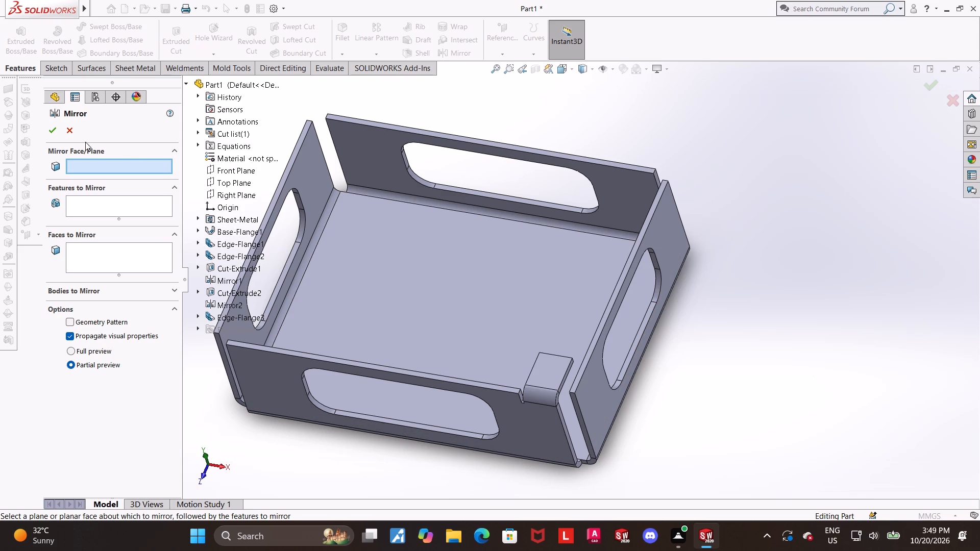
pyautogui.click(233, 196)
pyautogui.click(231, 320)
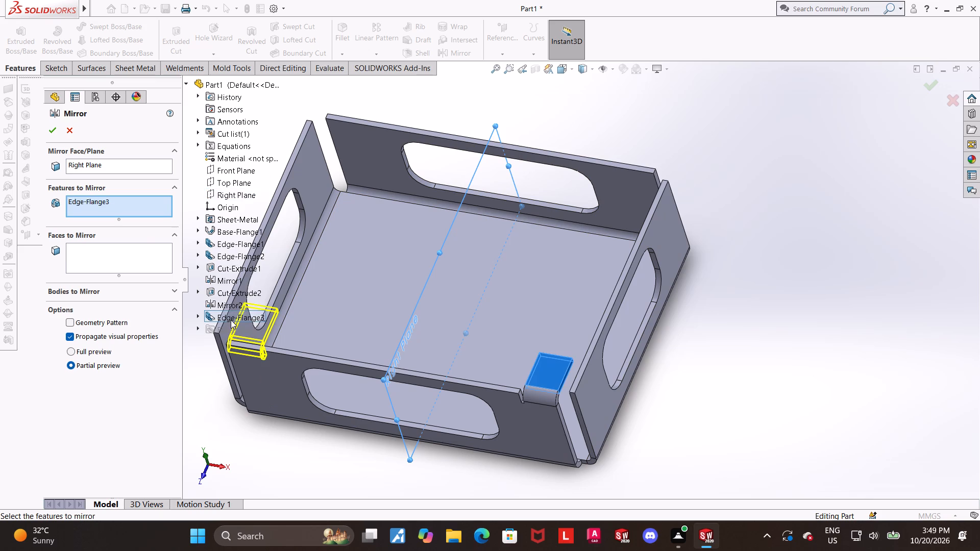
pyautogui.click(55, 124)
pyautogui.click(694, 330)
# Mirror both +Z flange tabs about the Front Plane onto the opposite -Z flange.
pyautogui.moveTo(697, 329); pyautogui.dragTo(699, 328, button='middle')
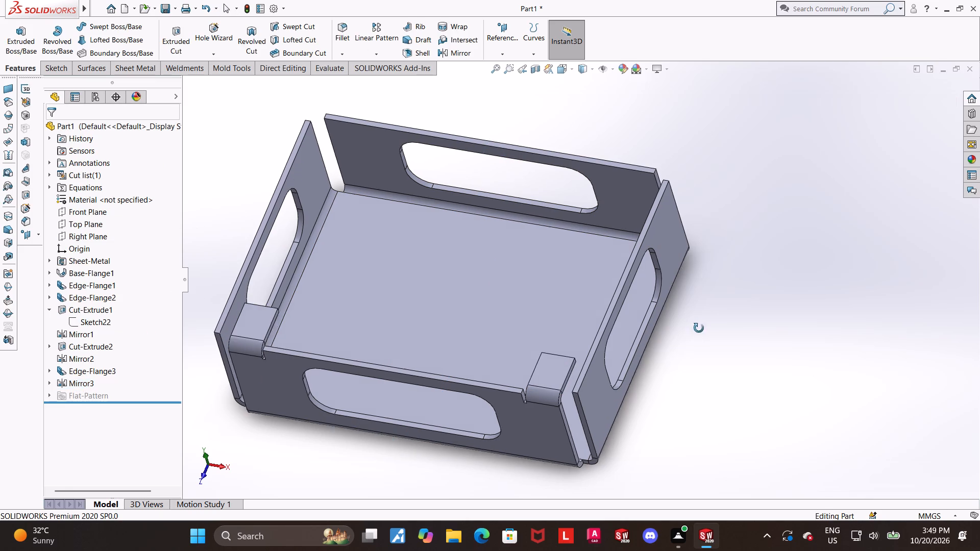
pyautogui.moveTo(699, 328); pyautogui.dragTo(712, 304, button='middle')
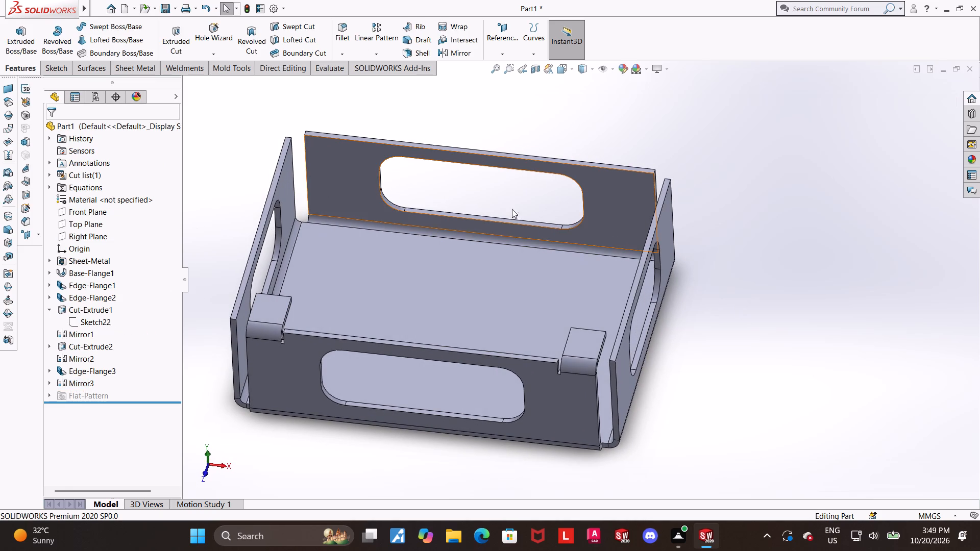
pyautogui.click(448, 60)
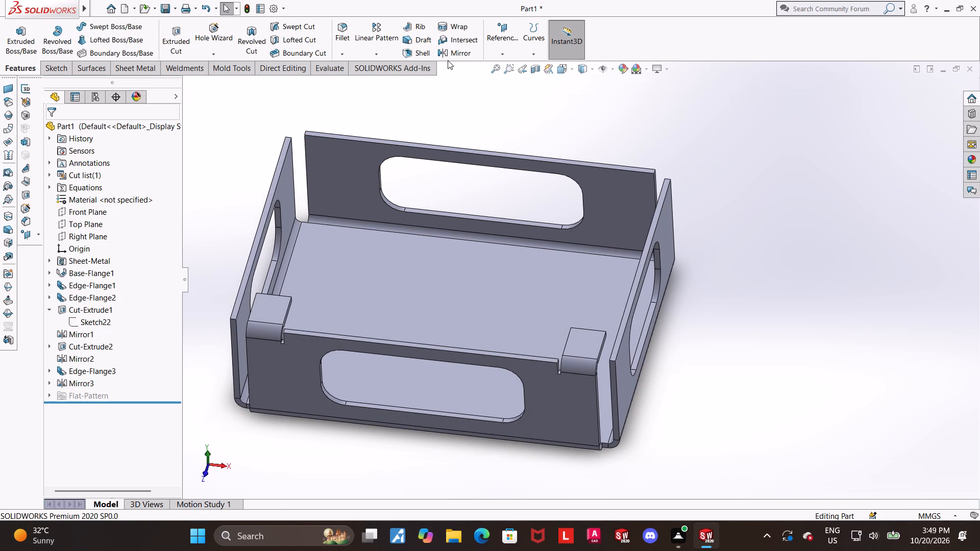
pyautogui.click(448, 60)
pyautogui.click(448, 54)
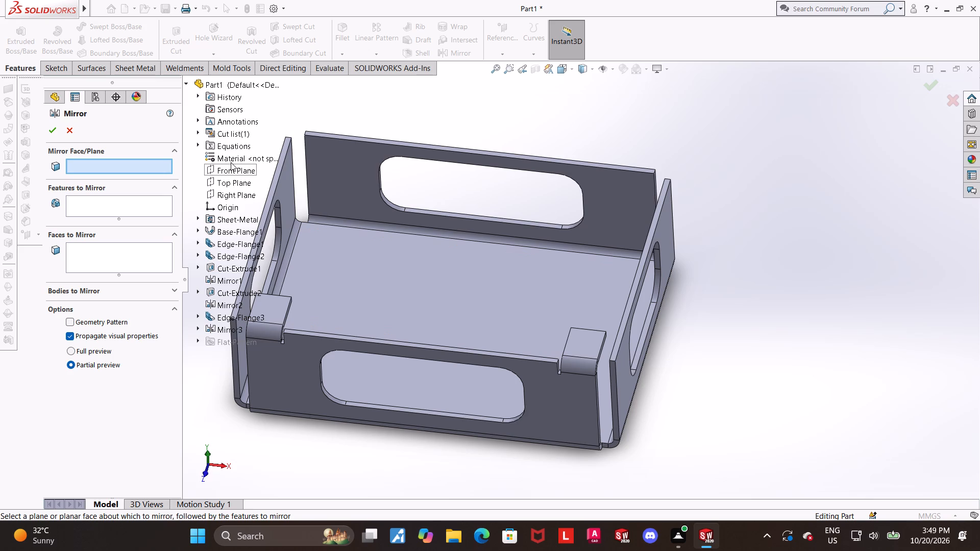
pyautogui.click(232, 167)
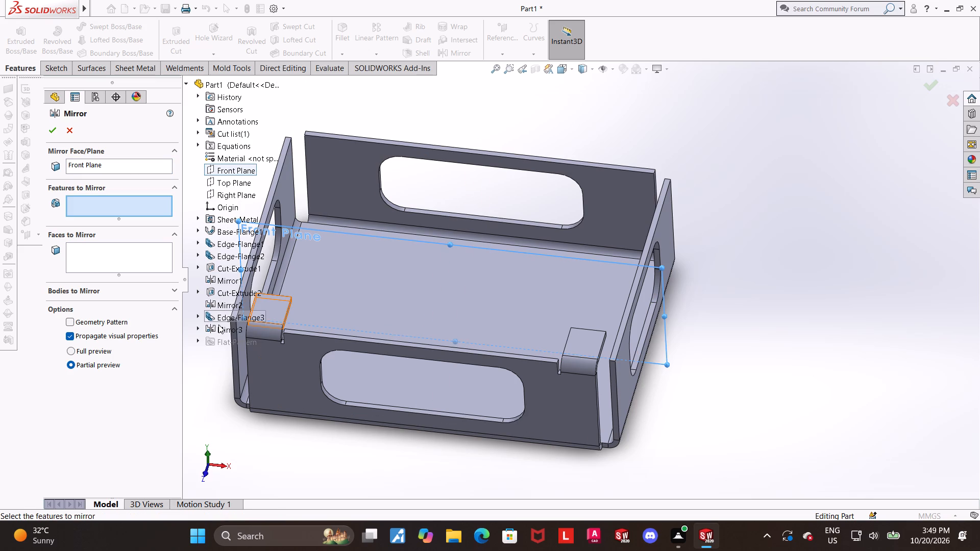
pyautogui.click(218, 324)
pyautogui.click(217, 318)
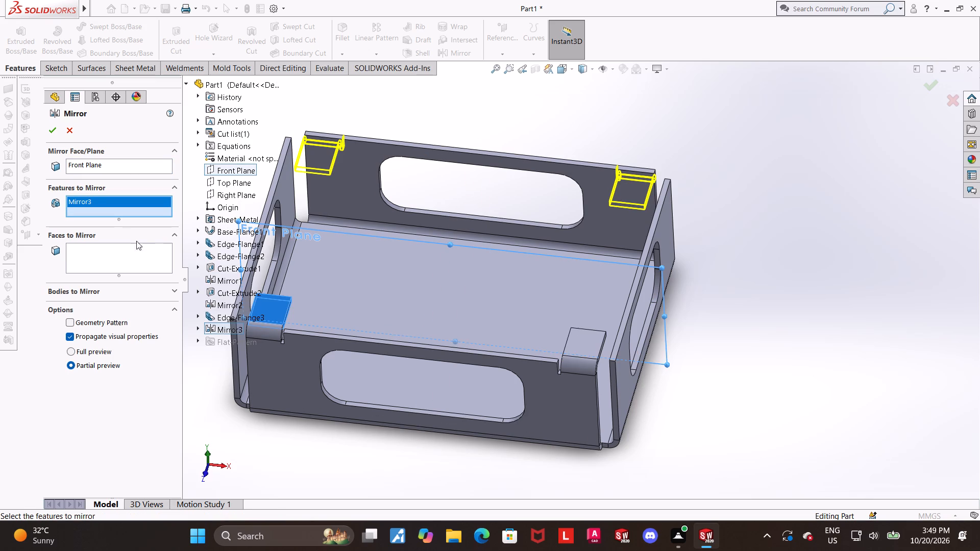
pyautogui.click(52, 131)
pyautogui.click(743, 290)
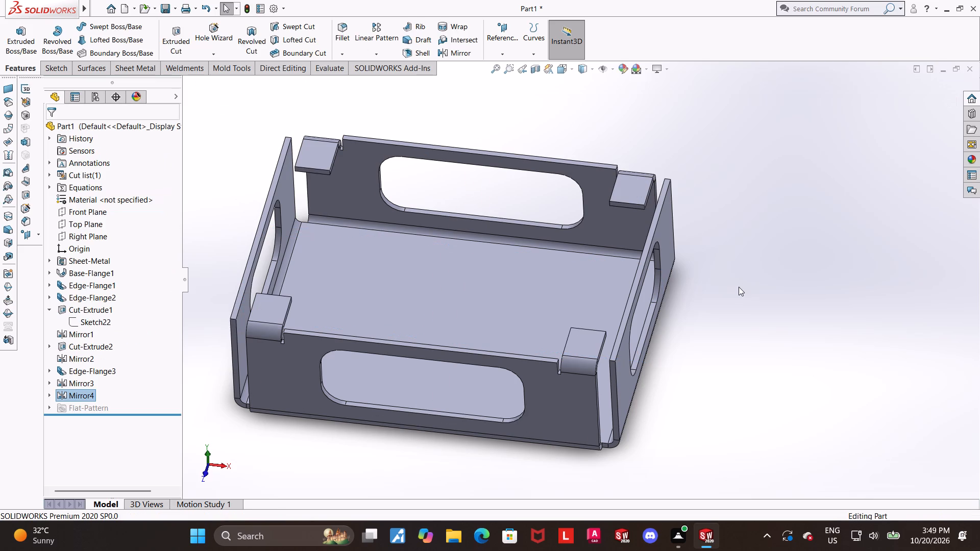
# Inspect the tray and its four corner tabs from several angles.
pyautogui.moveTo(738, 287); pyautogui.dragTo(743, 271, button='middle')
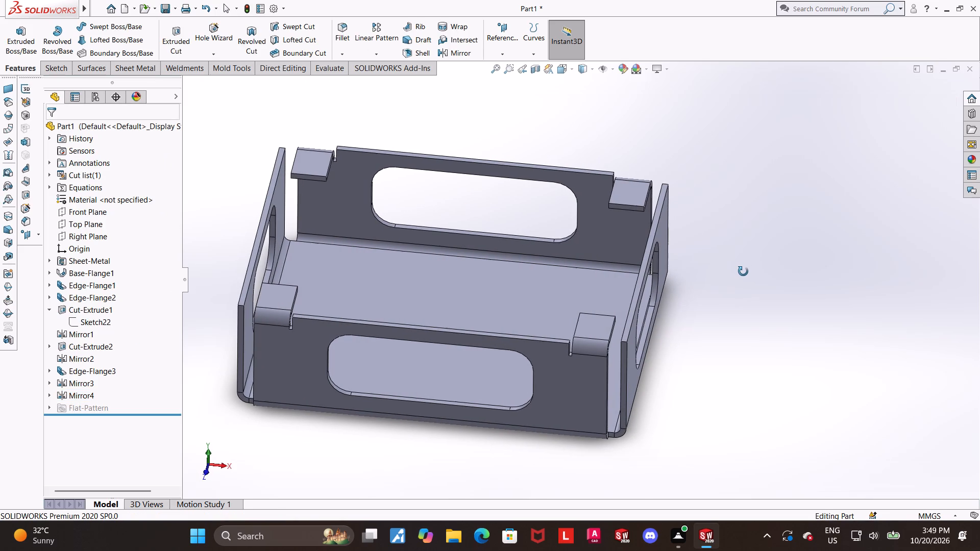
pyautogui.moveTo(743, 271); pyautogui.dragTo(744, 271, button='middle')
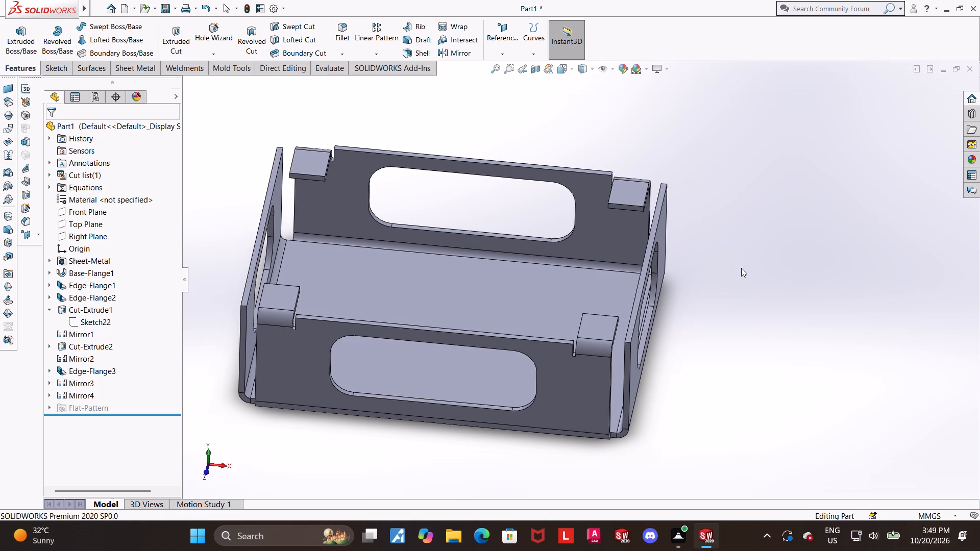
pyautogui.moveTo(638, 252); pyautogui.dragTo(594, 227, button='middle')
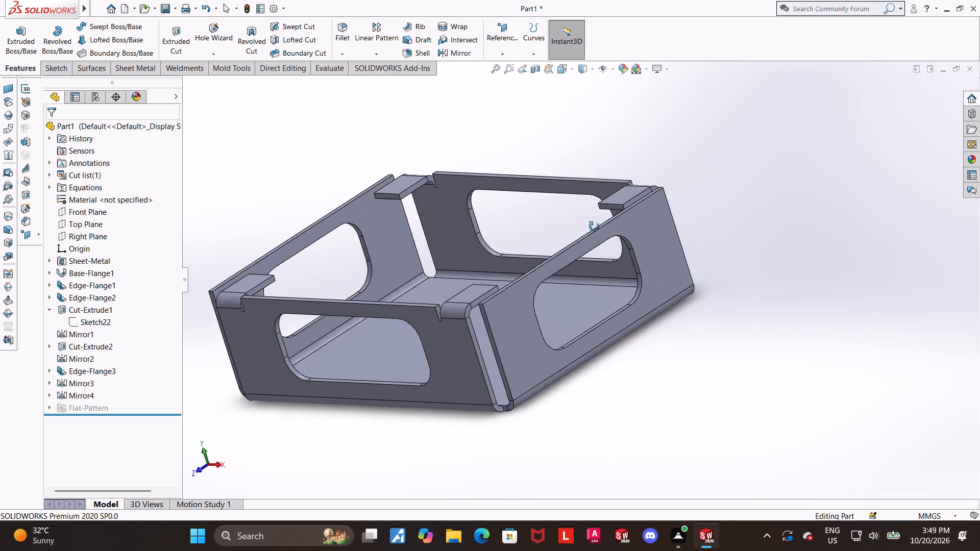
pyautogui.moveTo(594, 227); pyautogui.dragTo(639, 264, button='middle')
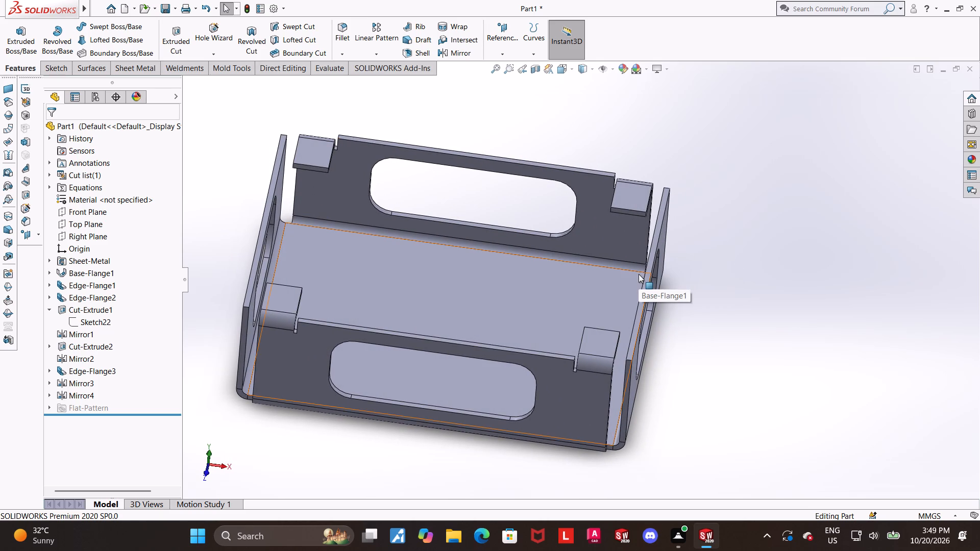
pyautogui.scroll(-2, 582, 320)
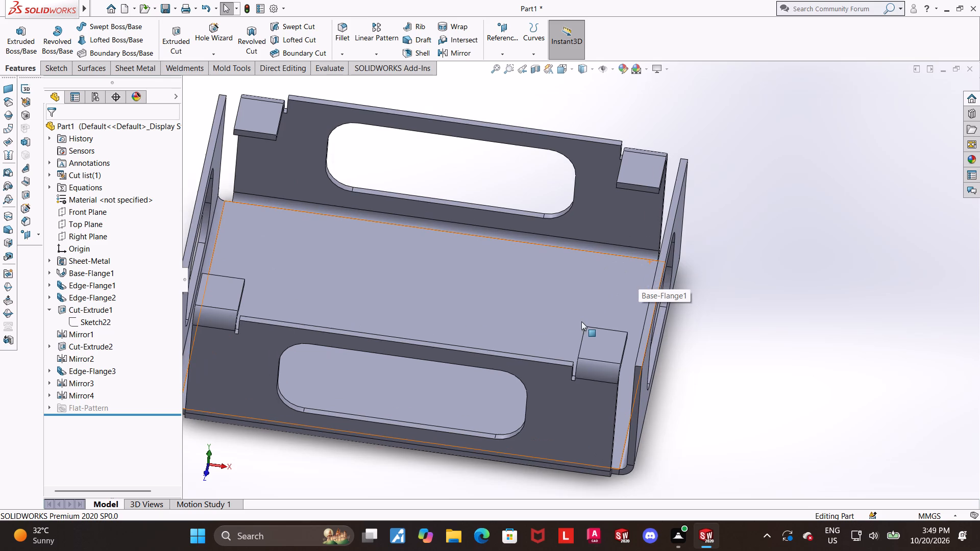
pyautogui.scroll(2, 581, 325)
pyautogui.moveTo(573, 320); pyautogui.dragTo(552, 313, button='middle')
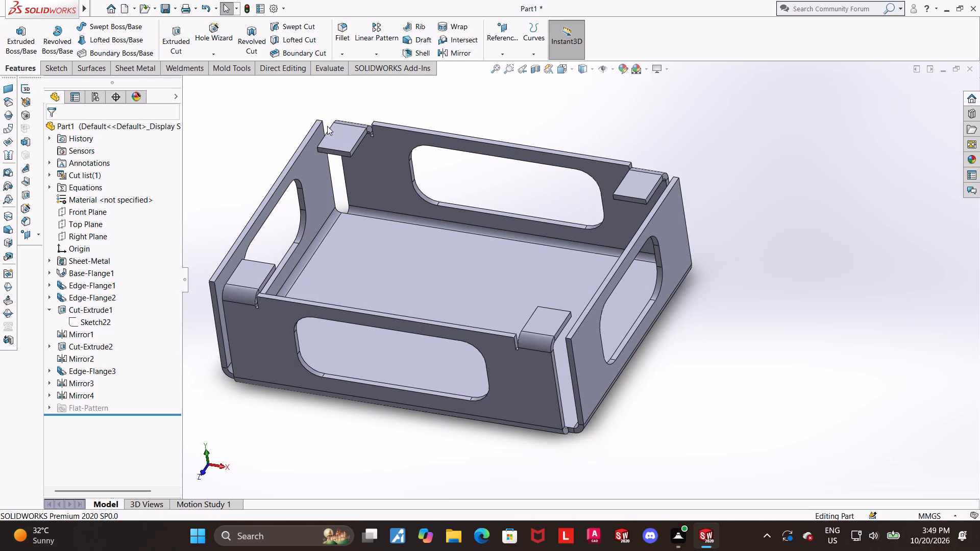
pyautogui.scroll(1, 327, 126)
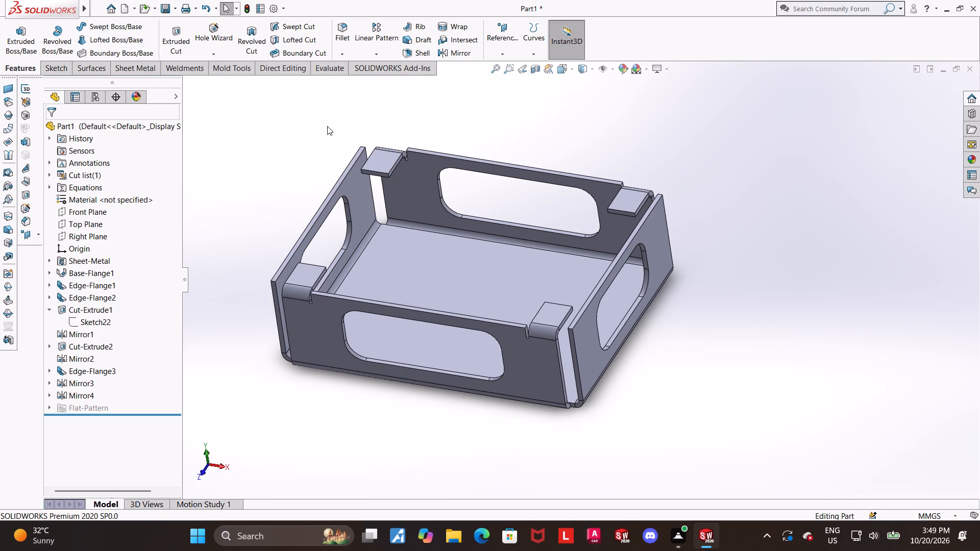
pyautogui.scroll(-1, 480, 118)
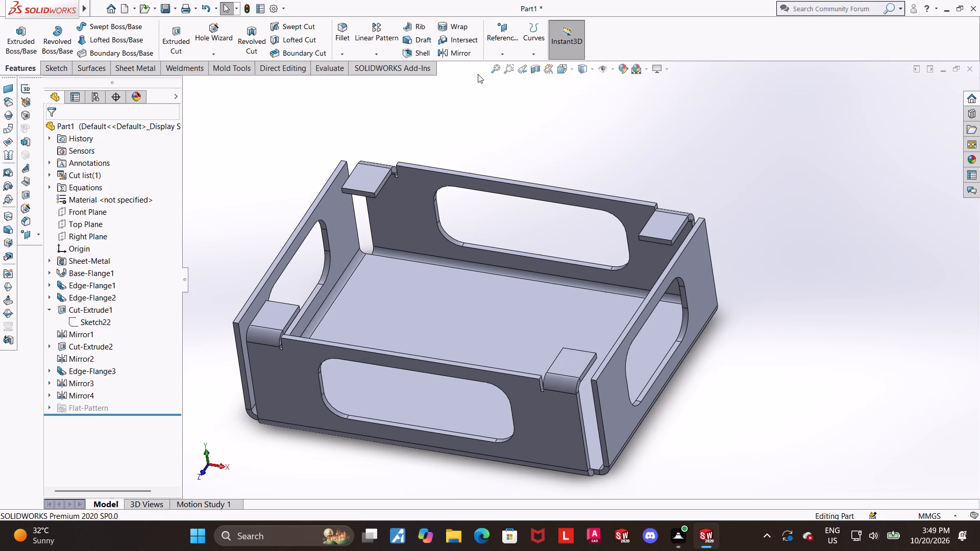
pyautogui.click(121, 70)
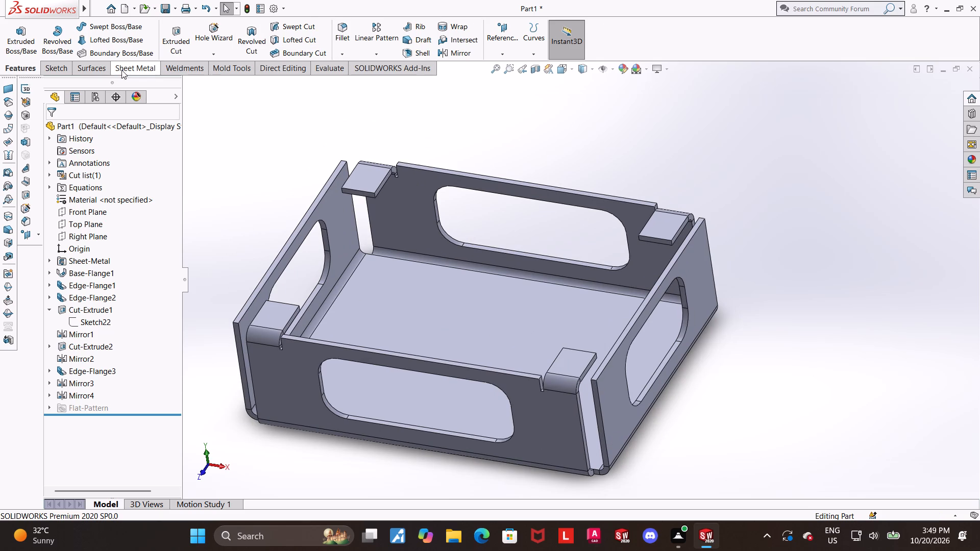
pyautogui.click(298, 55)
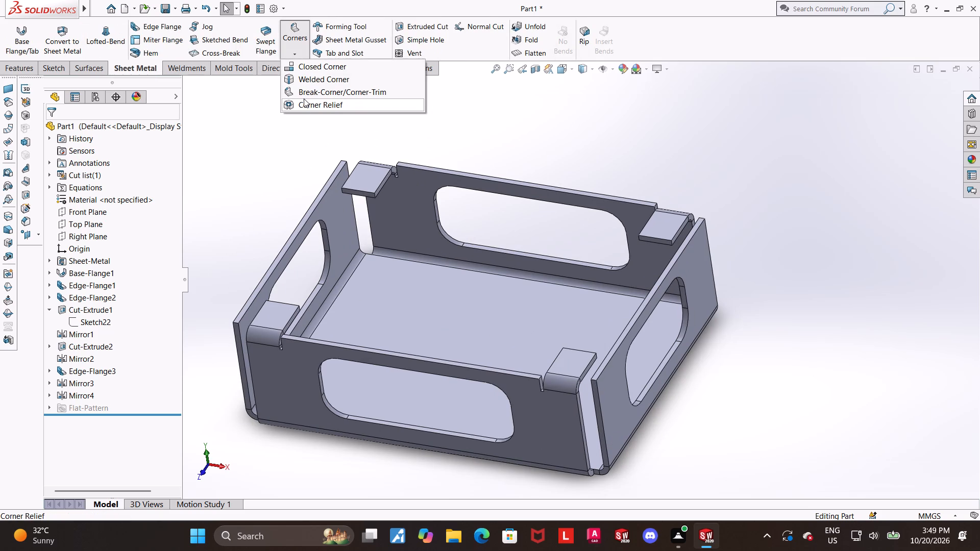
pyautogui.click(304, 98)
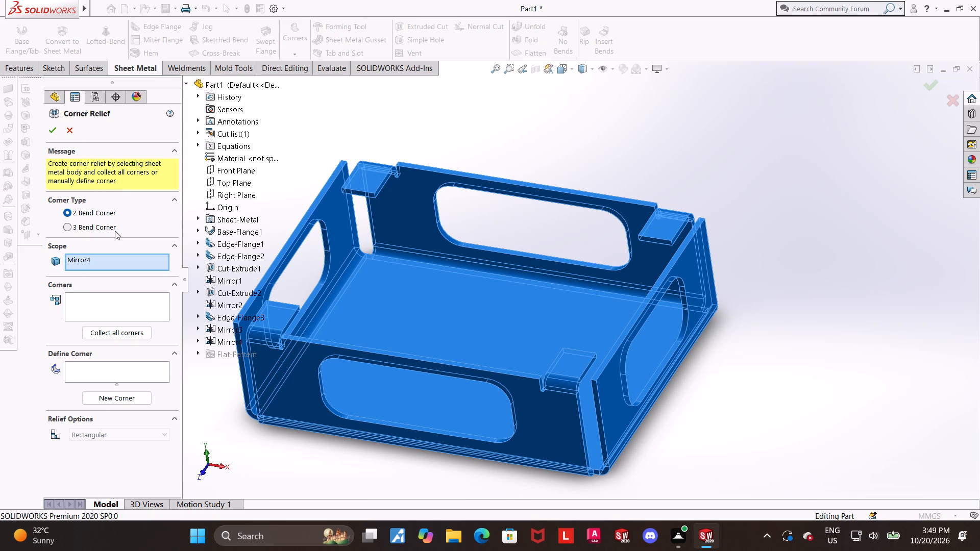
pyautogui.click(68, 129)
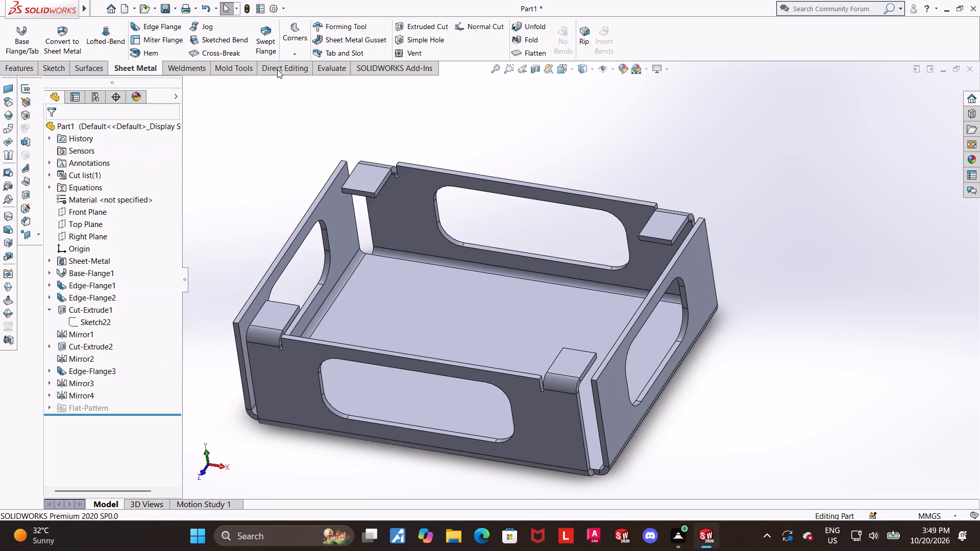
# Break the free corners of all four inward corner tabs with 3 mm chamfers, using their top faces.
pyautogui.click(291, 55)
pyautogui.click(299, 95)
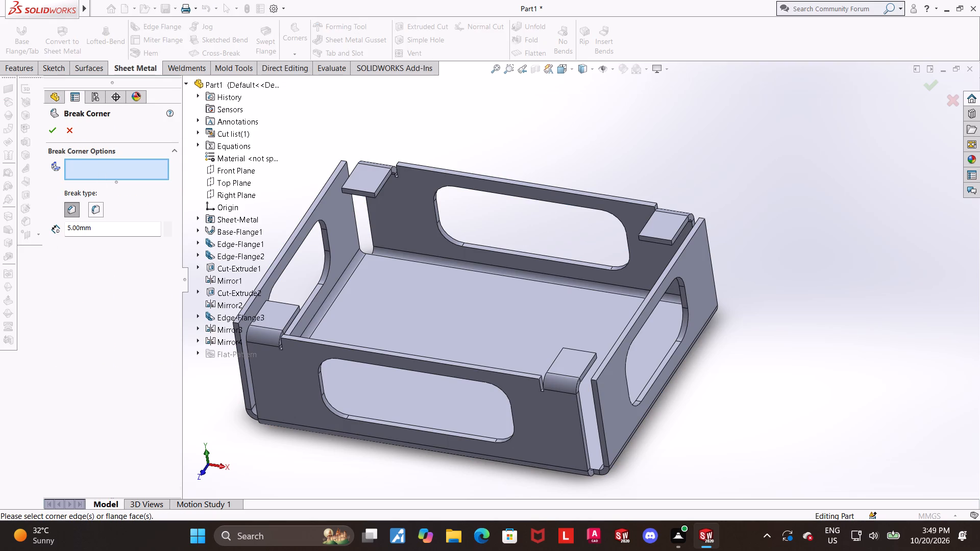
pyautogui.moveTo(103, 228); pyautogui.dragTo(0, 227)
pyautogui.press('3')
pyautogui.press('Return')
pyautogui.click(580, 359)
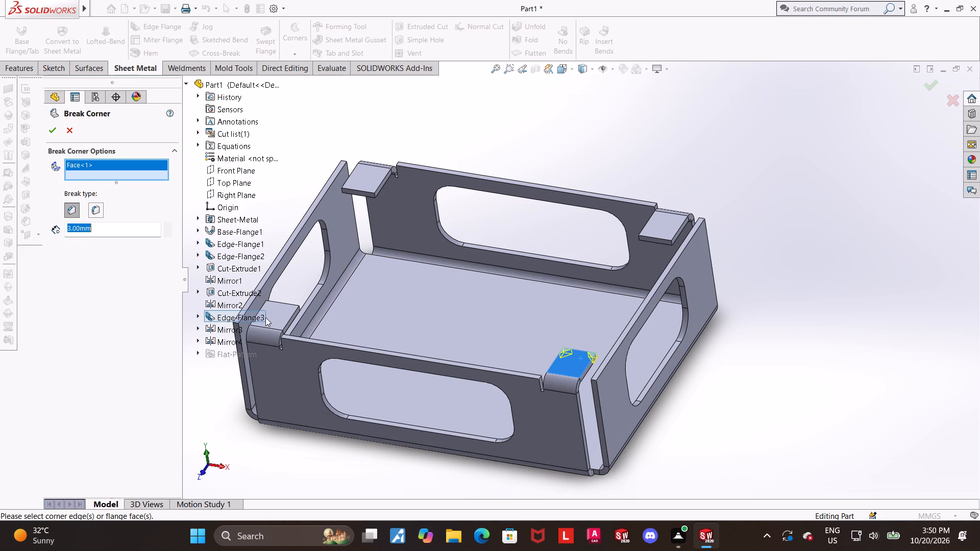
pyautogui.click(280, 315)
pyautogui.click(372, 182)
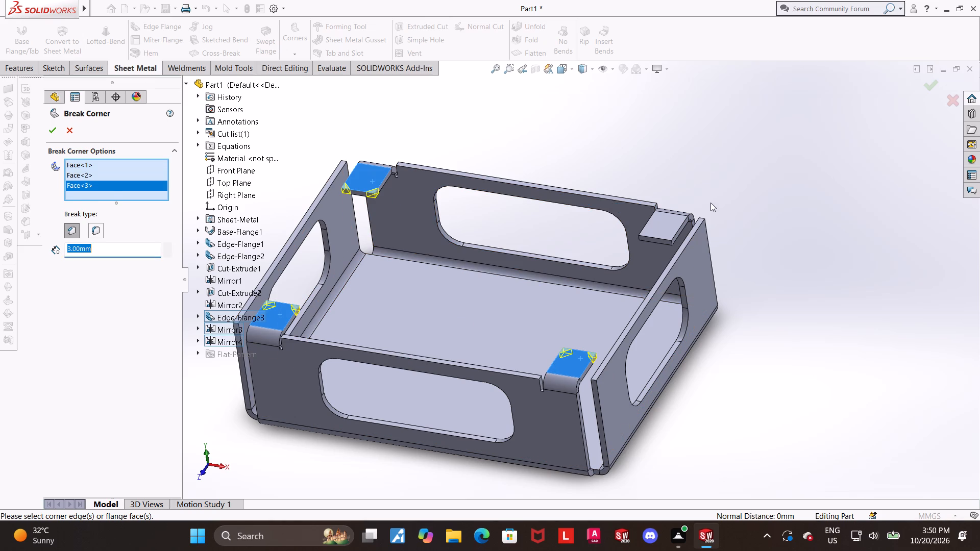
pyautogui.click(672, 224)
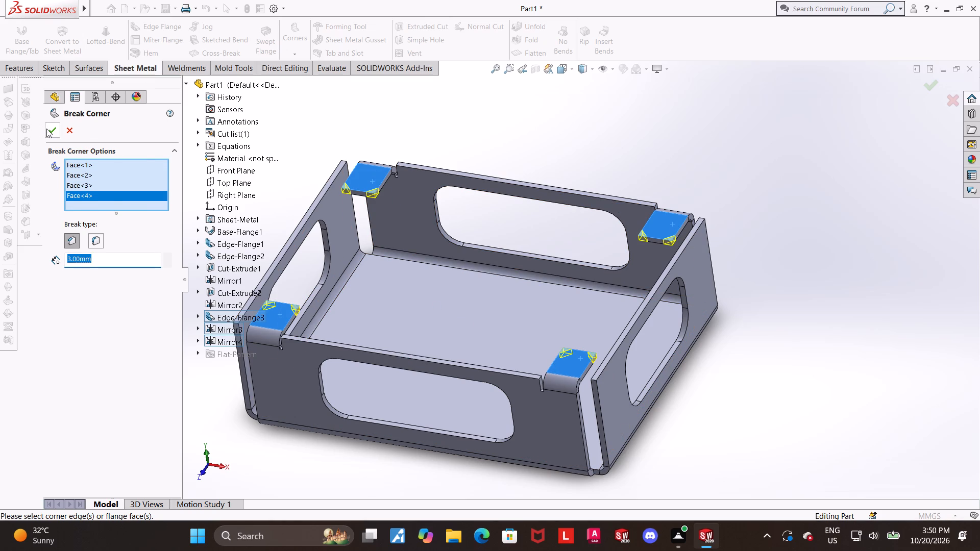
pyautogui.click(47, 129)
pyautogui.click(812, 303)
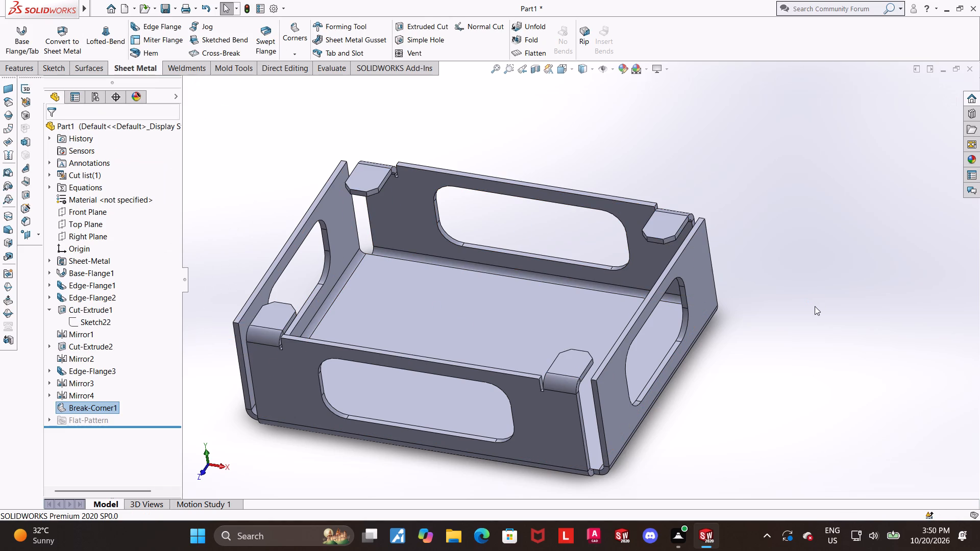
# Inspect the chamfered corner tabs and the open gaps between neighbouring flanges from several angles.
pyautogui.scroll(1, 792, 316)
pyautogui.scroll(-1, 754, 365)
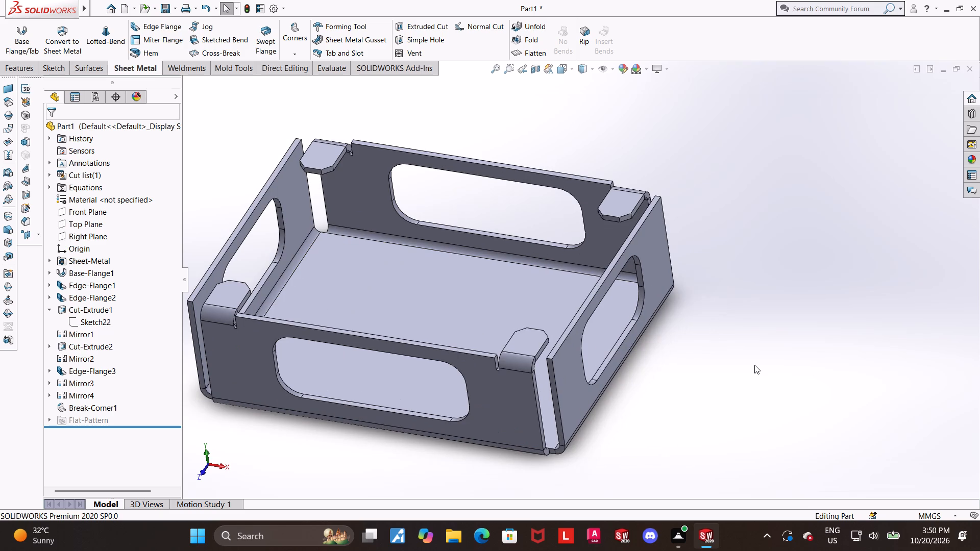
pyautogui.middleClick(725, 349)
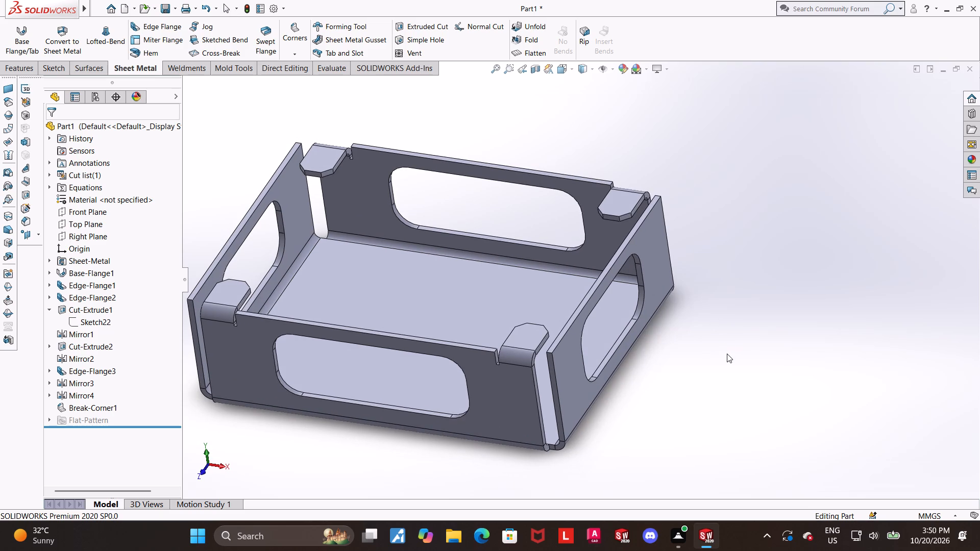
pyautogui.scroll(2, 727, 362)
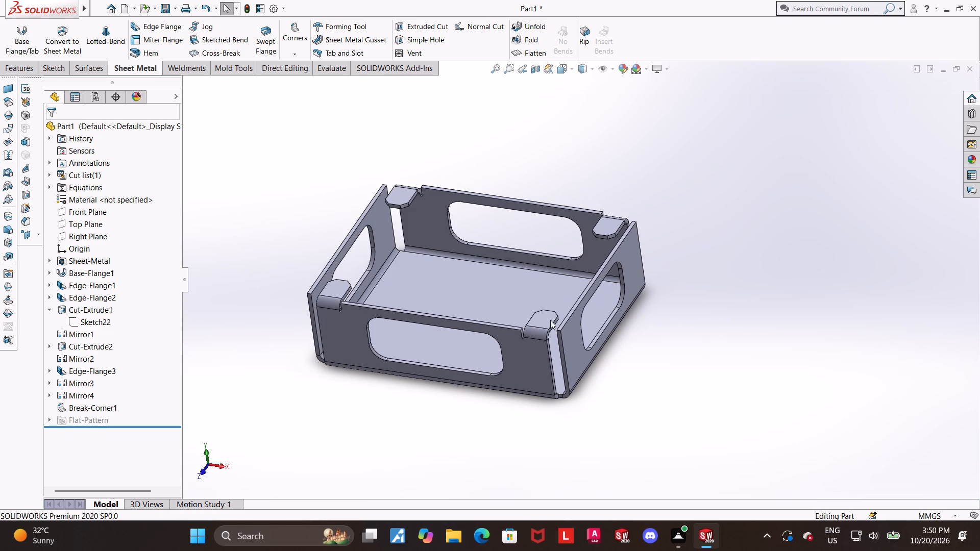
pyautogui.moveTo(550, 320); pyautogui.dragTo(577, 308, button='middle')
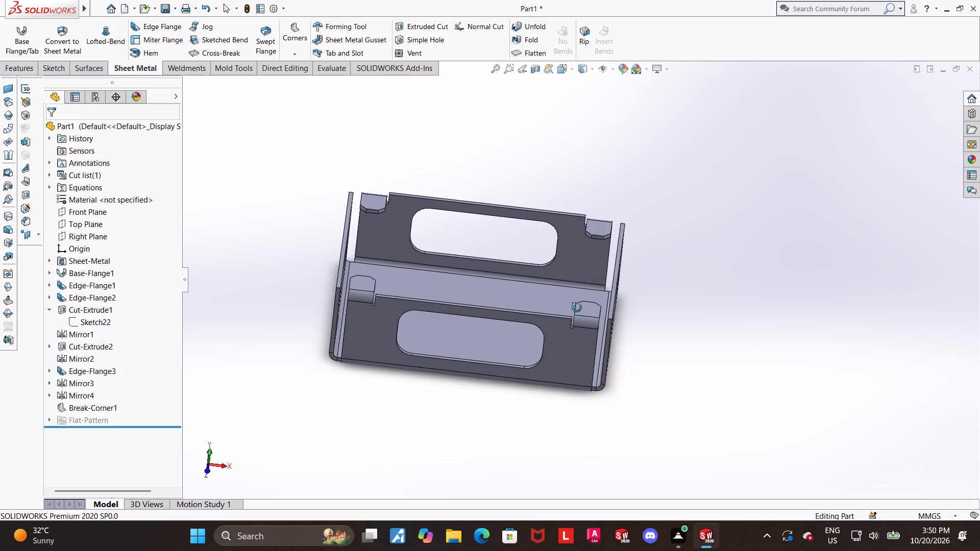
pyautogui.moveTo(577, 308); pyautogui.dragTo(577, 337, button='middle')
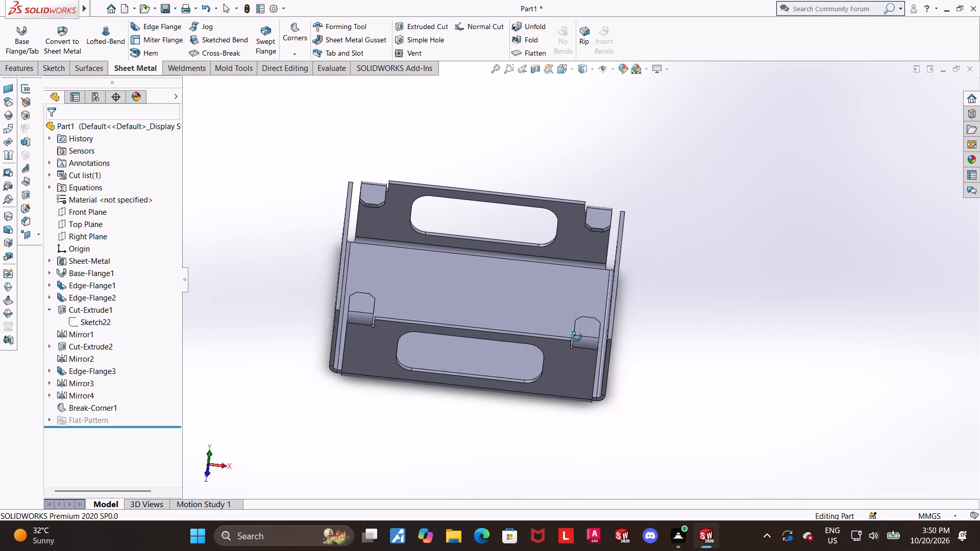
pyautogui.moveTo(577, 337); pyautogui.dragTo(581, 346, button='middle')
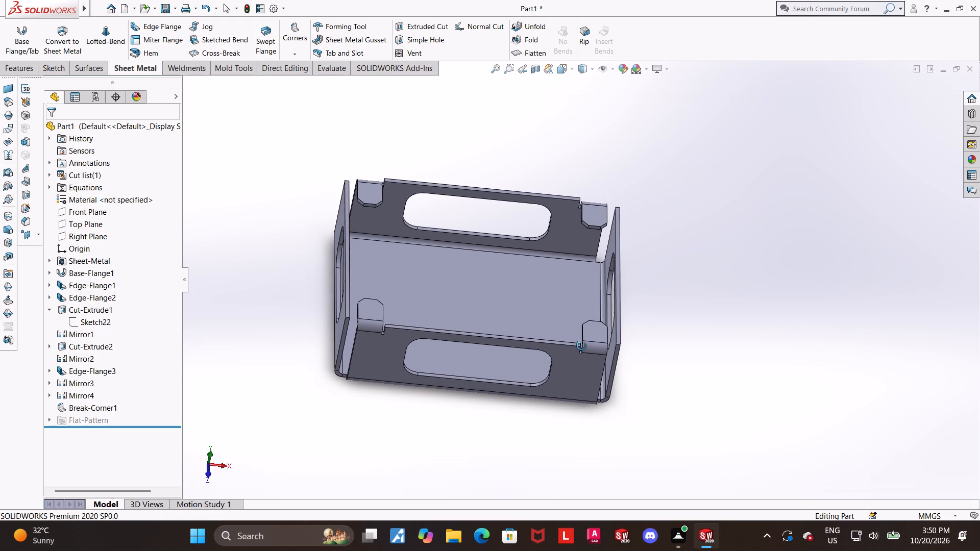
pyautogui.moveTo(581, 346); pyautogui.dragTo(572, 344, button='middle')
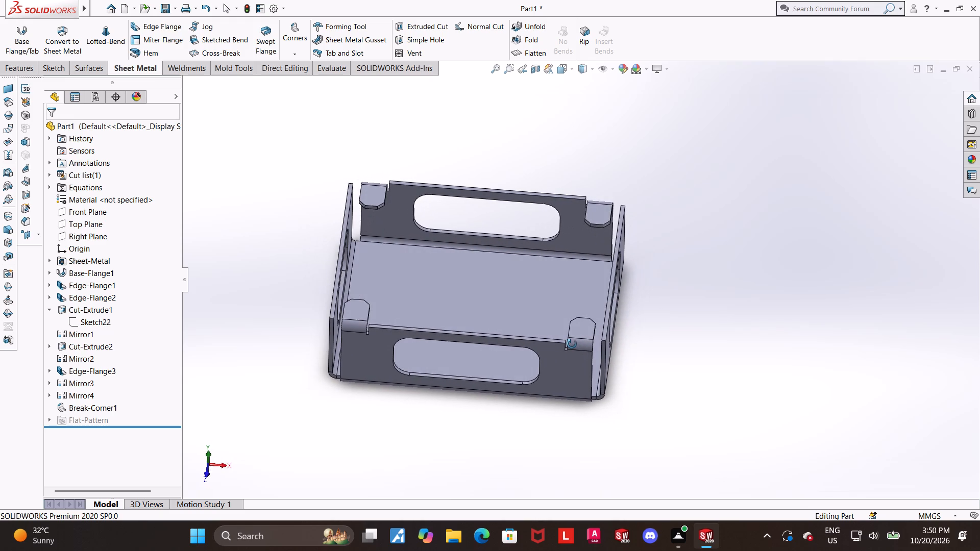
pyautogui.moveTo(572, 344); pyautogui.dragTo(583, 344, button='middle')
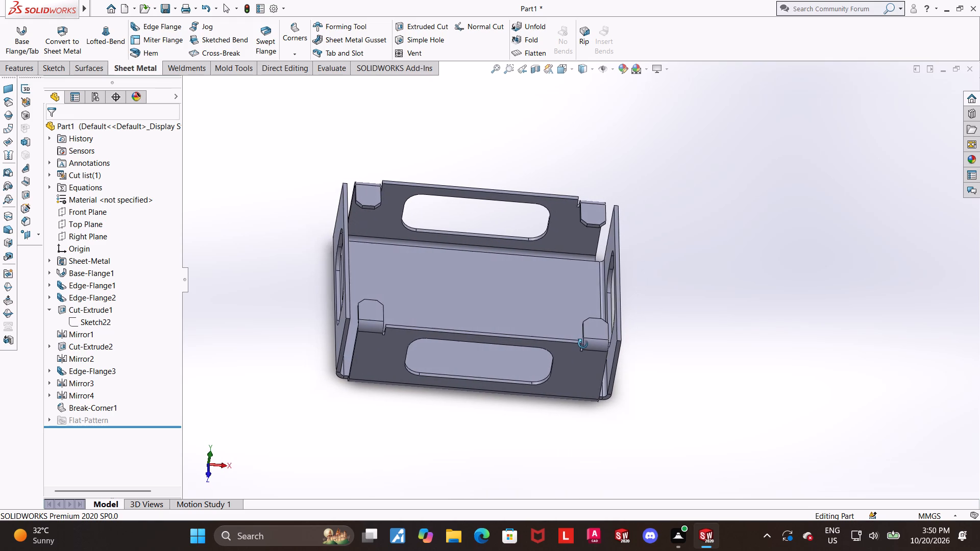
pyautogui.moveTo(583, 344); pyautogui.dragTo(581, 344, button='middle')
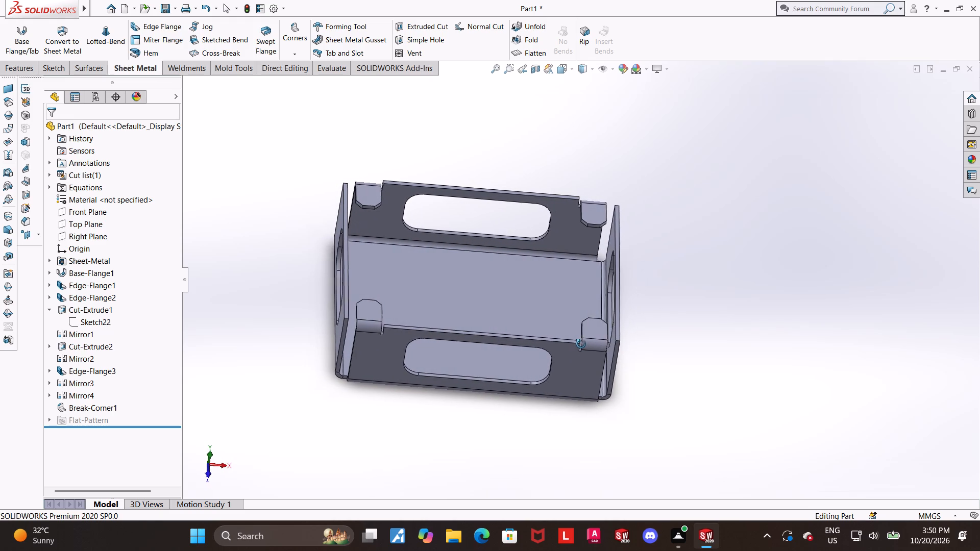
pyautogui.moveTo(581, 344); pyautogui.dragTo(620, 341, button='middle')
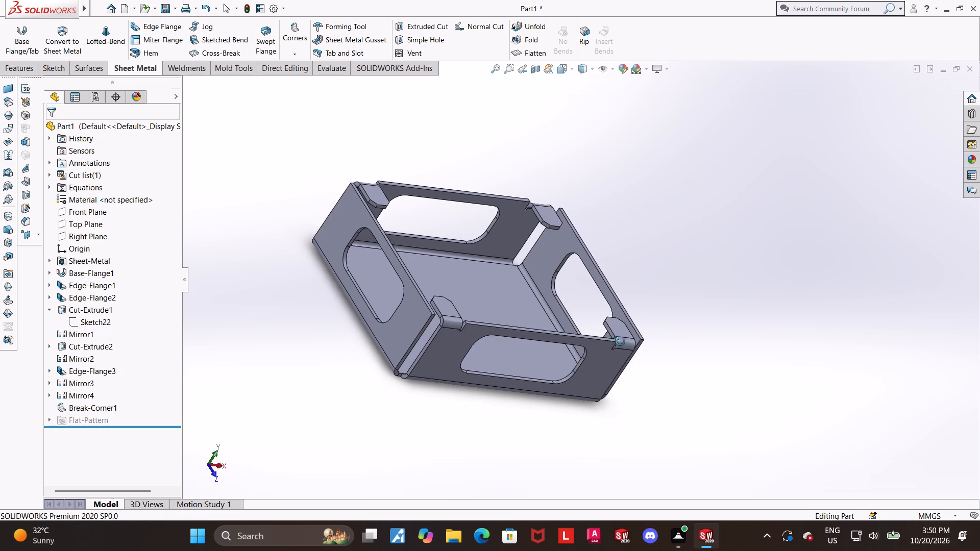
pyautogui.moveTo(620, 341); pyautogui.dragTo(551, 297, button='middle')
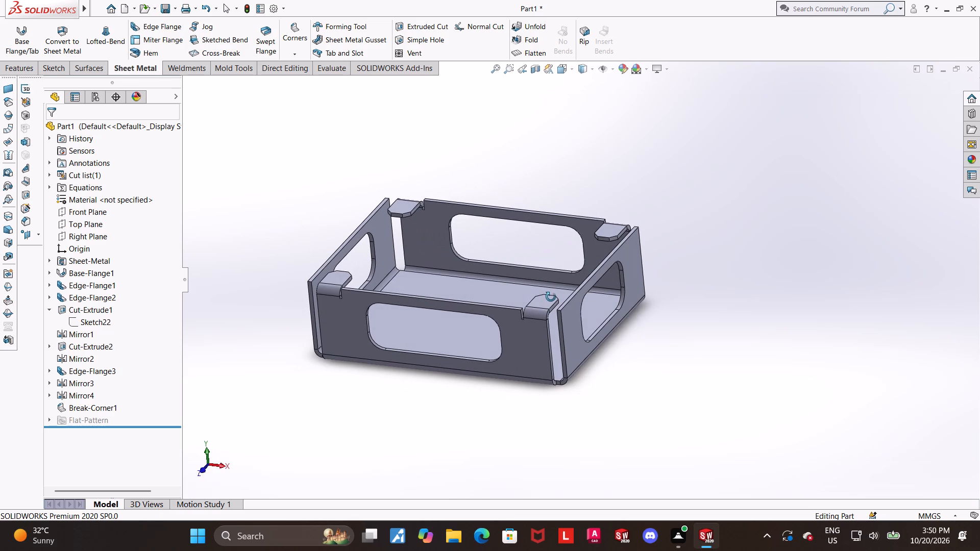
pyautogui.moveTo(551, 297); pyautogui.dragTo(547, 294, button='middle')
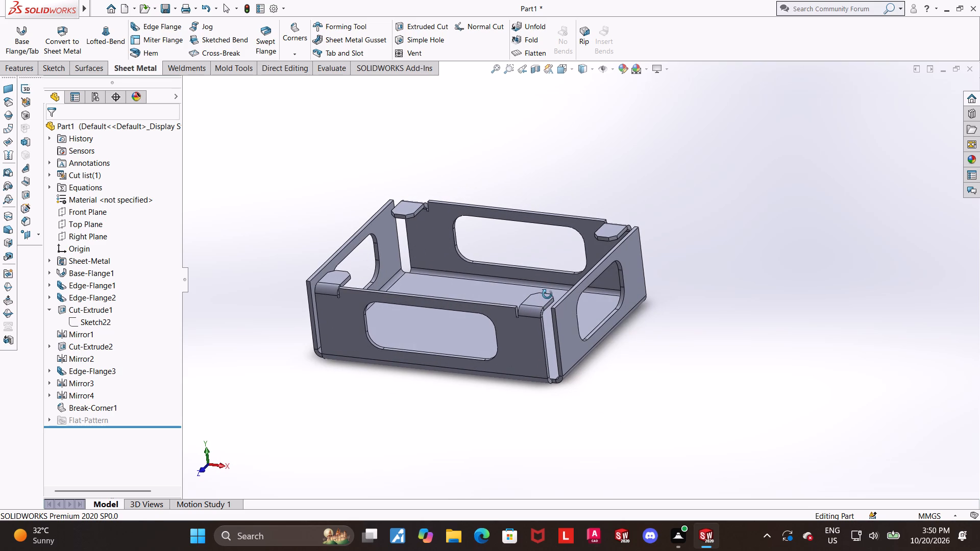
pyautogui.moveTo(547, 294); pyautogui.dragTo(551, 308, button='middle')
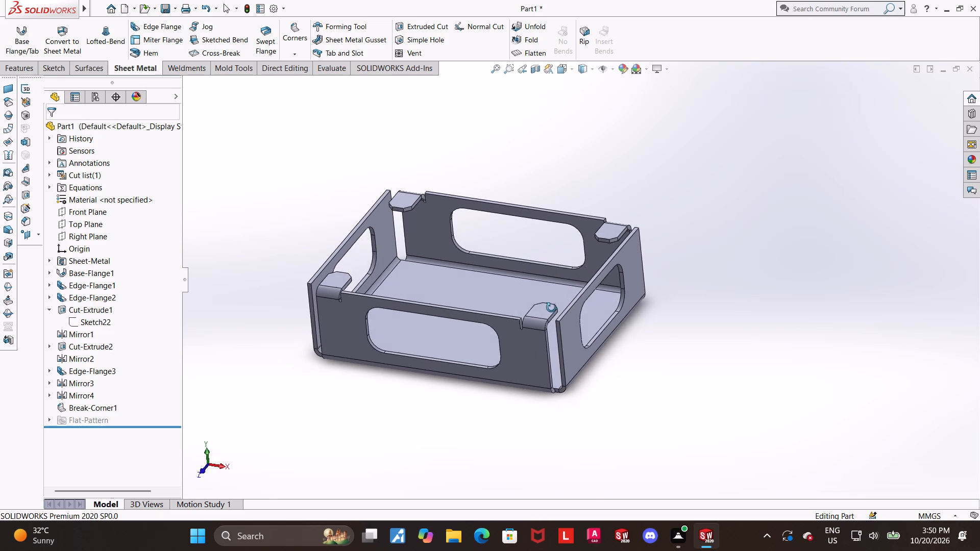
pyautogui.moveTo(551, 308); pyautogui.dragTo(556, 317, button='middle')
pyautogui.scroll(-5, 400, 231)
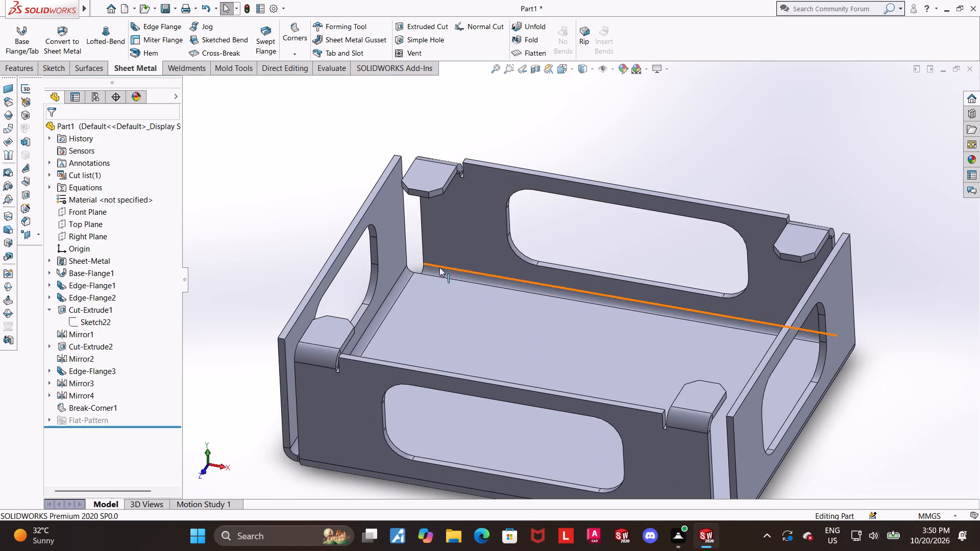
pyautogui.moveTo(438, 279); pyautogui.dragTo(450, 288, button='middle')
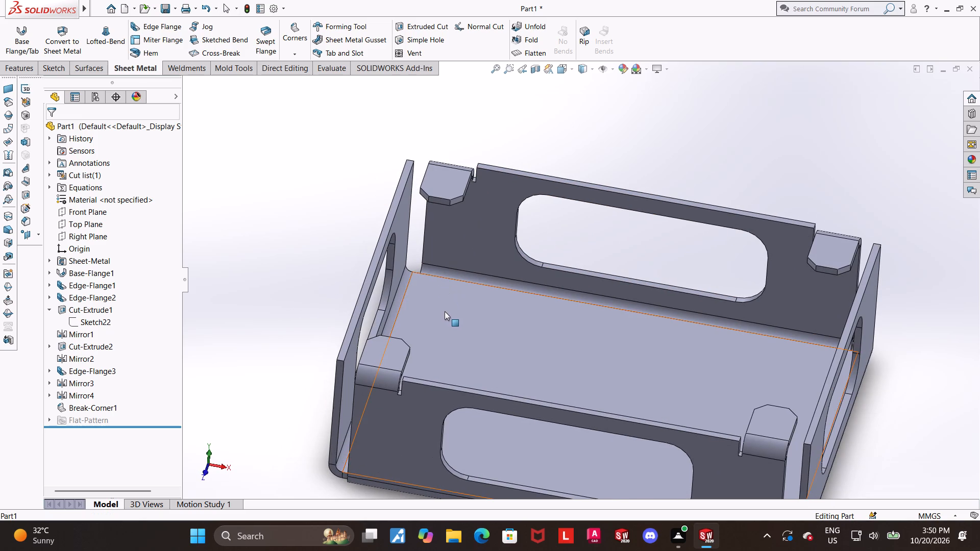
pyautogui.middleClick(438, 315)
pyautogui.moveTo(559, 336); pyautogui.dragTo(549, 290, button='middle')
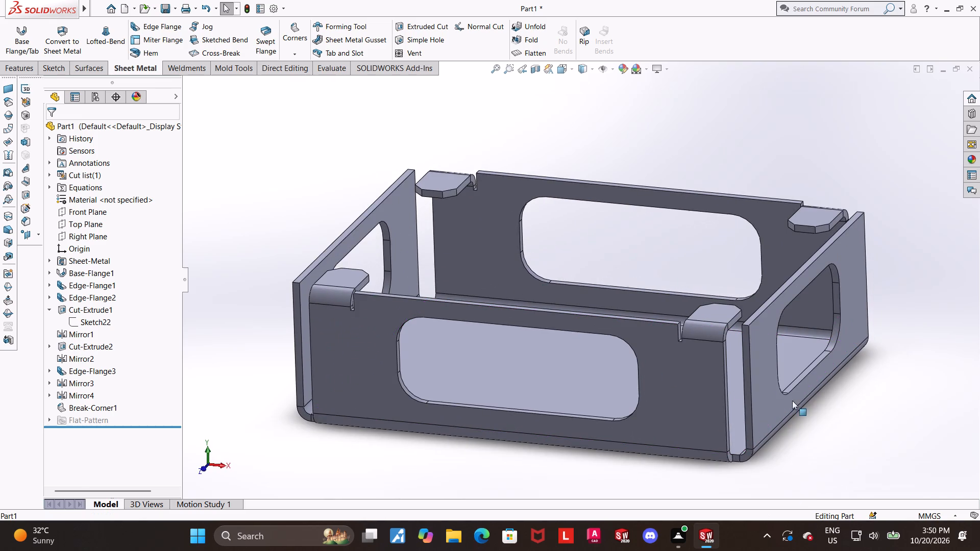
# Start a 90° edge flange with a 20 mm blind length on the +Z flange's vertical end edge at the +X corner.
pyautogui.scroll(-2, 824, 404)
pyautogui.moveTo(797, 403); pyautogui.dragTo(758, 393, button='middle')
pyautogui.scroll(-2, 701, 362)
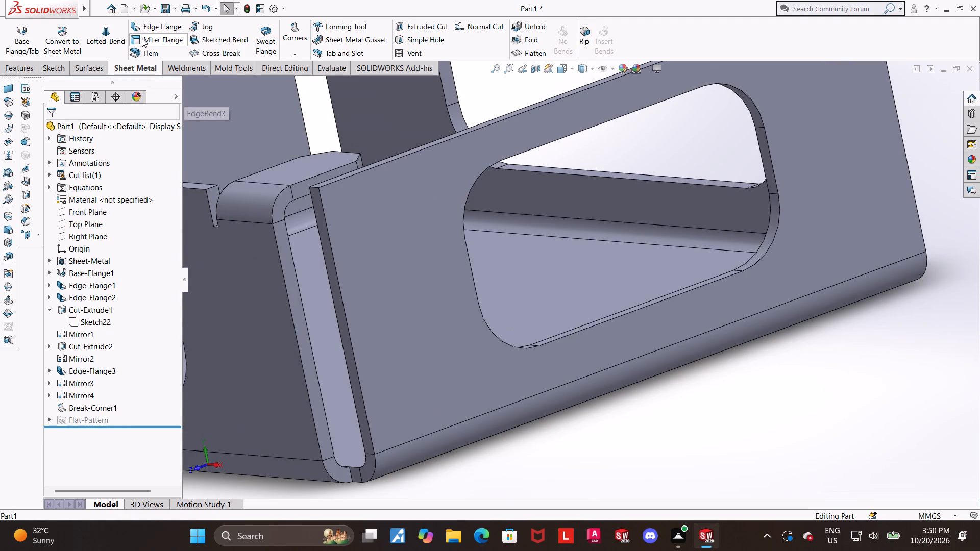
pyautogui.click(149, 30)
pyautogui.click(291, 304)
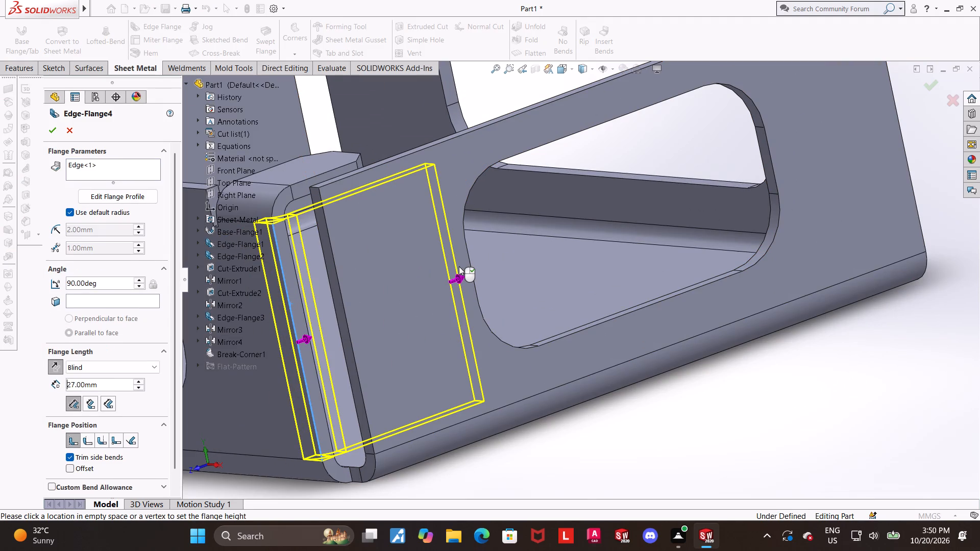
pyautogui.click(459, 265)
pyautogui.moveTo(453, 269); pyautogui.dragTo(483, 274, button='middle')
pyautogui.scroll(2, 483, 288)
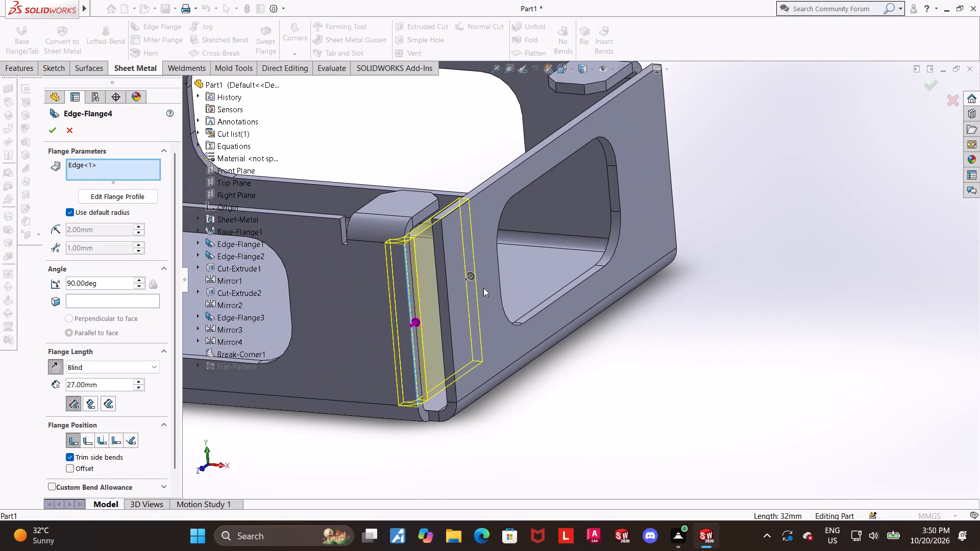
pyautogui.scroll(4, 456, 295)
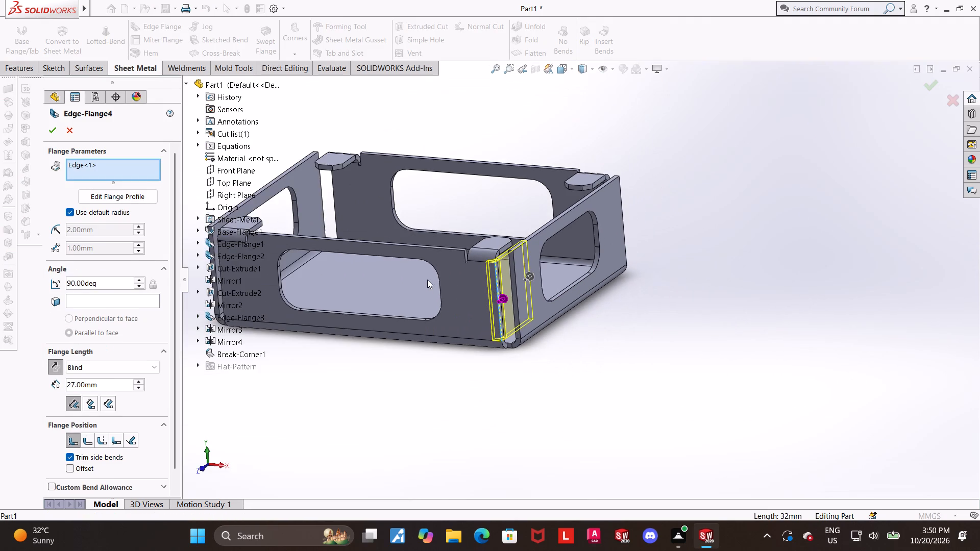
pyautogui.scroll(-1, 418, 275)
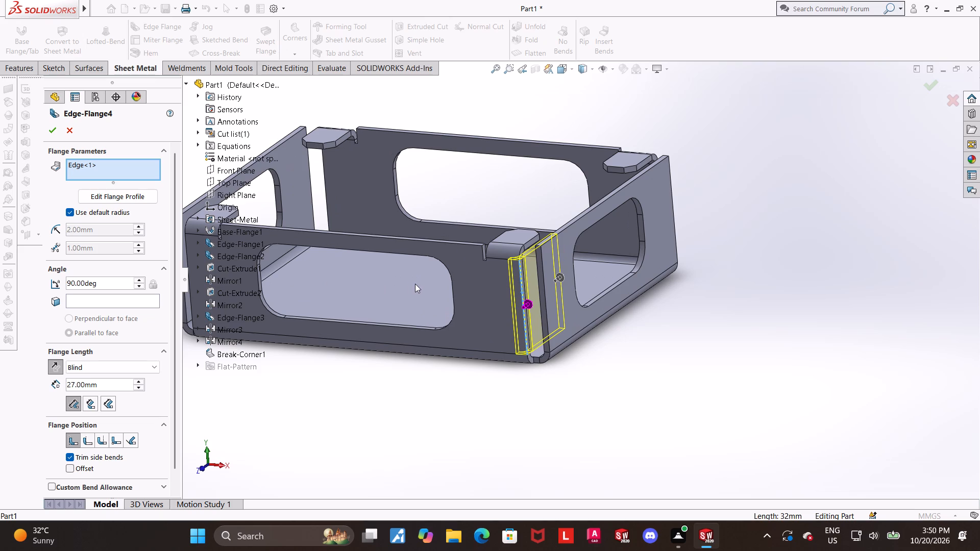
pyautogui.scroll(-1, 388, 284)
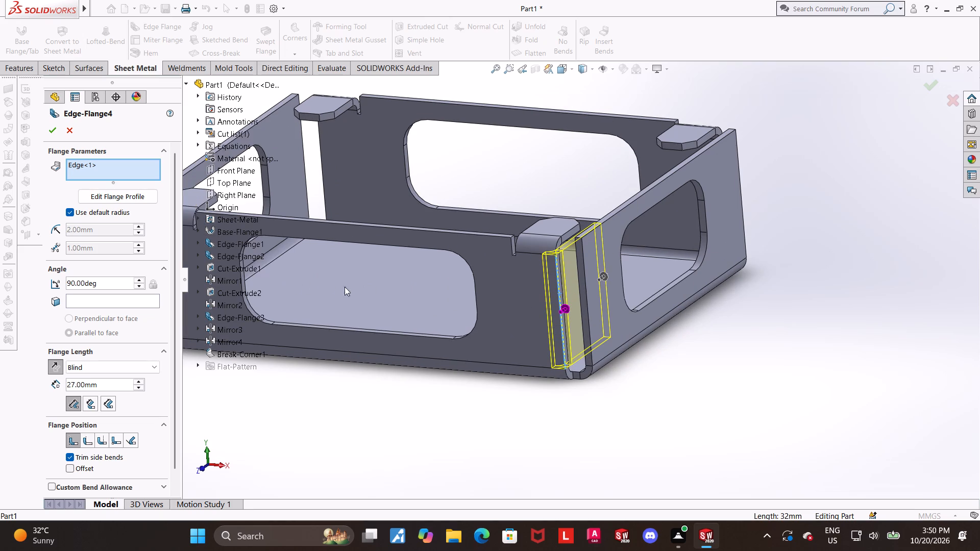
pyautogui.scroll(1, 345, 287)
pyautogui.scroll(-1, 364, 284)
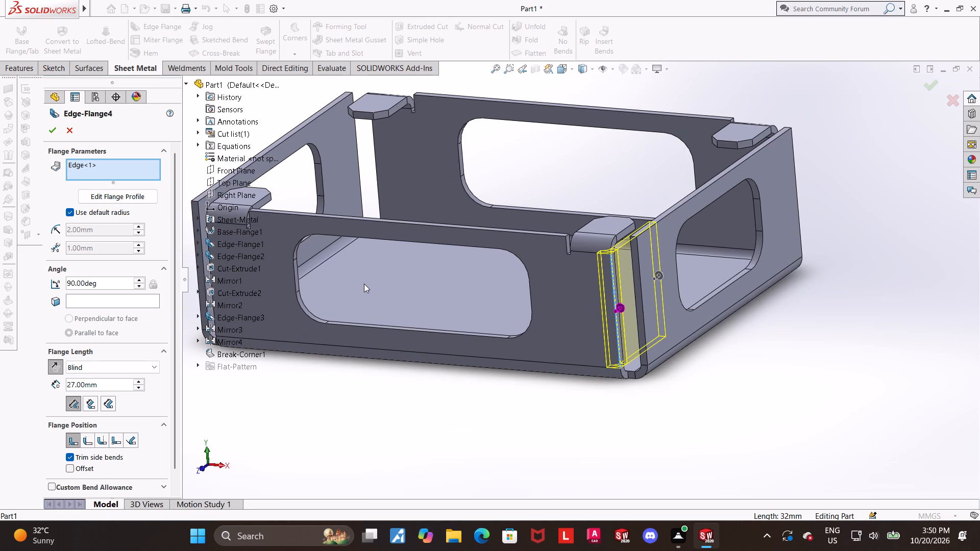
pyautogui.scroll(-1, 364, 284)
pyautogui.moveTo(376, 297); pyautogui.dragTo(385, 360, button='middle')
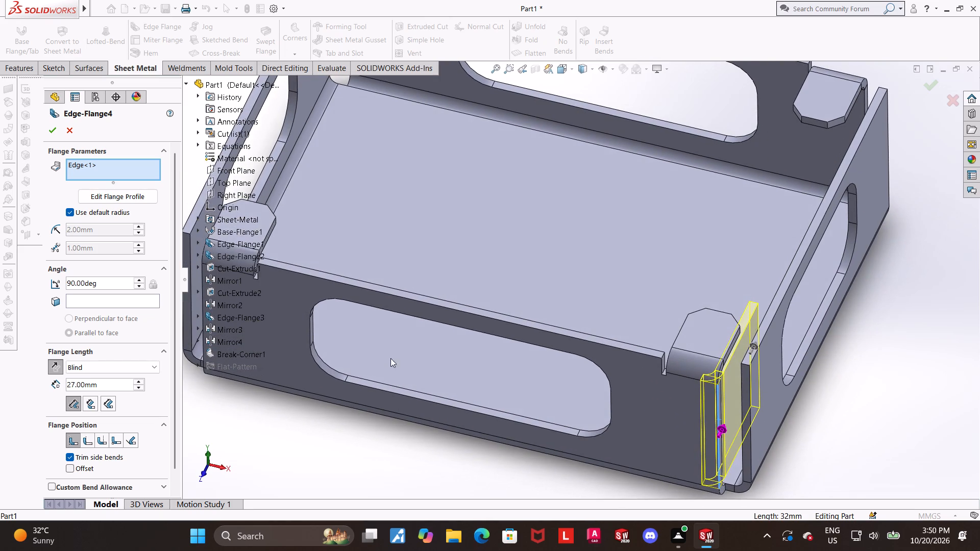
pyautogui.moveTo(517, 362); pyautogui.dragTo(521, 384, button='middle')
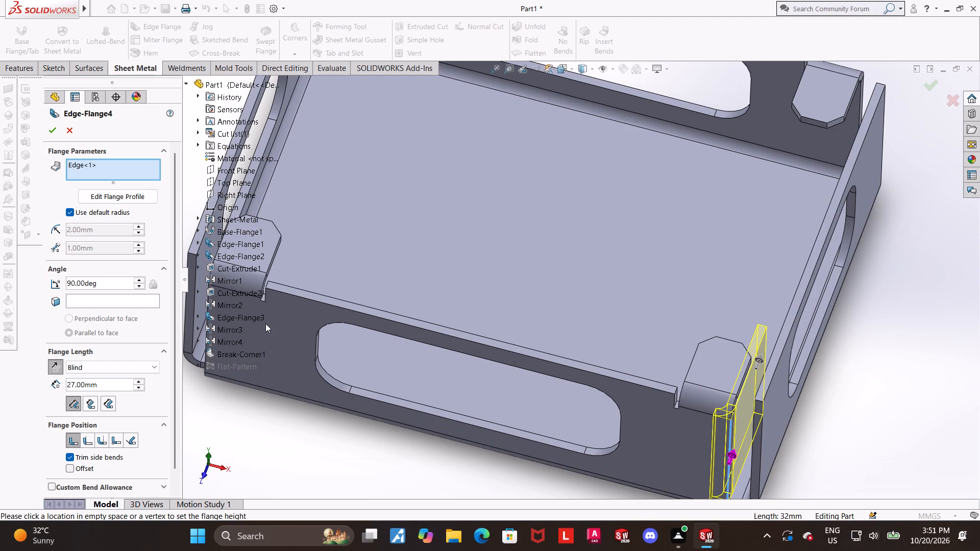
pyautogui.moveTo(119, 386); pyautogui.dragTo(0, 379)
pyautogui.write('20')
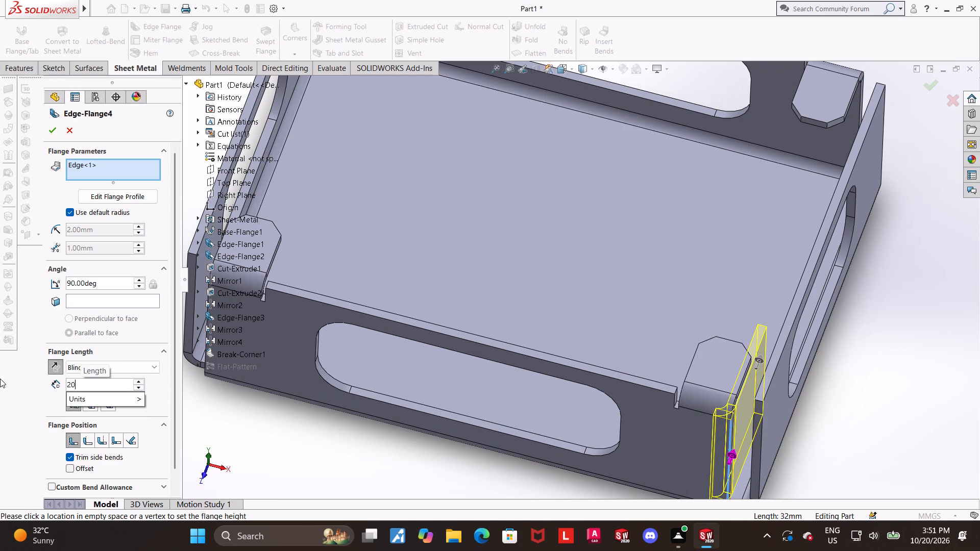
pyautogui.press('Return')
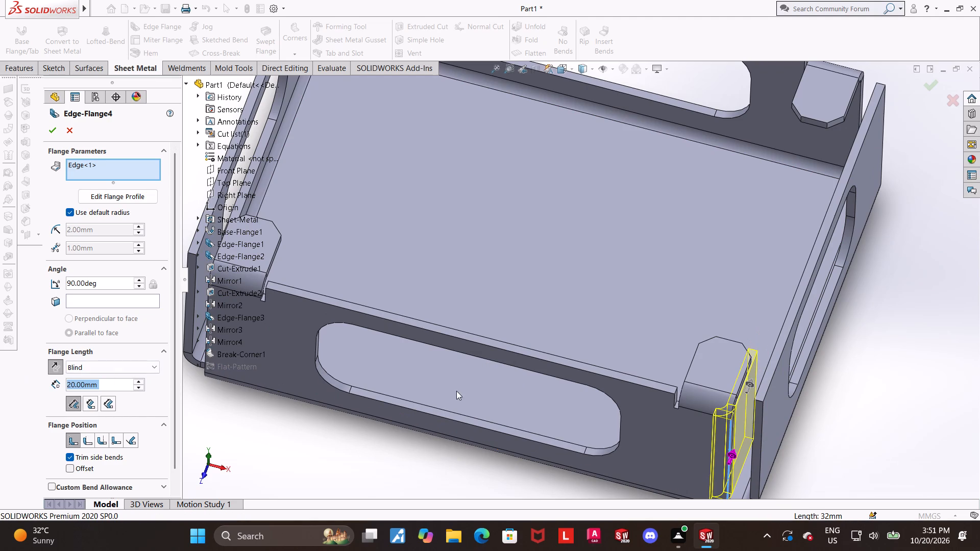
# Set the flange position to Bend Outside for the corner edge flange.
pyautogui.scroll(1, 464, 397)
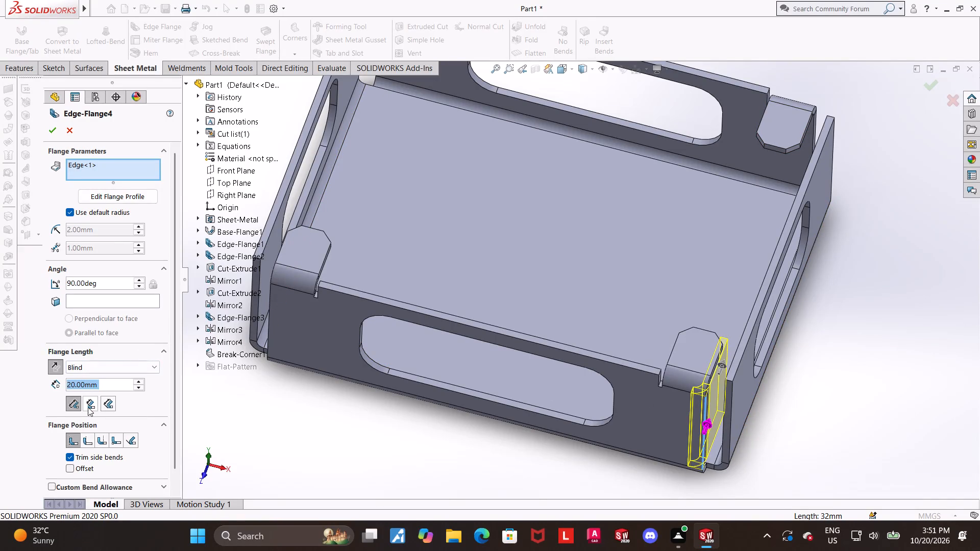
pyautogui.click(99, 441)
# Examine the previewed corner flange's alignment with the adjacent +X side flange in the Top view.
pyautogui.scroll(2, 743, 400)
pyautogui.moveTo(787, 387); pyautogui.dragTo(804, 400, button='middle')
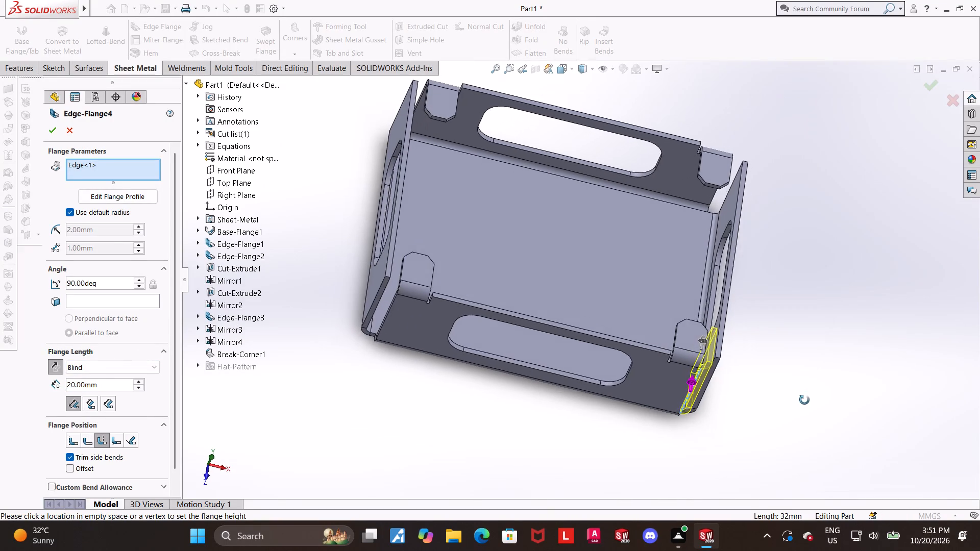
pyautogui.moveTo(804, 400); pyautogui.dragTo(795, 408, button='middle')
pyautogui.scroll(2, 734, 381)
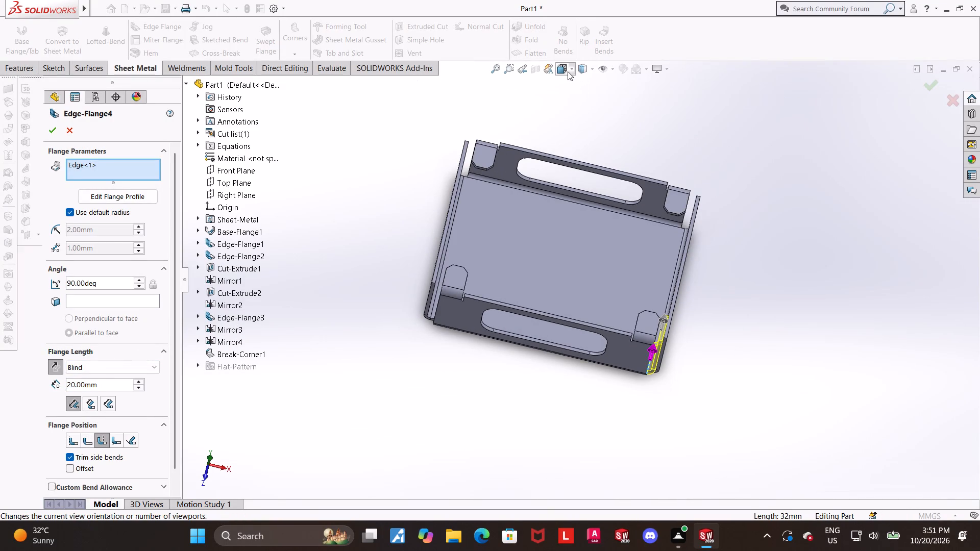
pyautogui.click(566, 70)
pyautogui.click(503, 289)
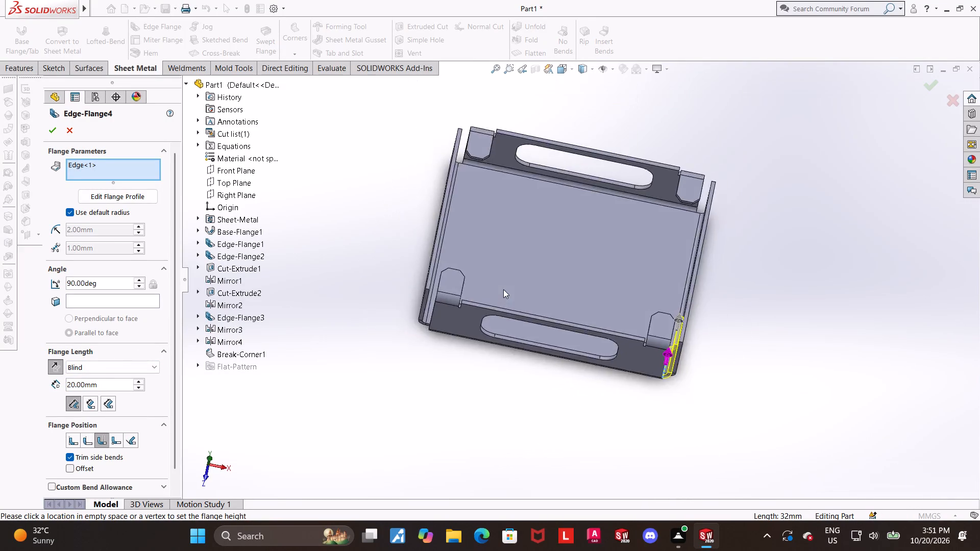
pyautogui.scroll(-6, 778, 399)
pyautogui.scroll(-1, 697, 367)
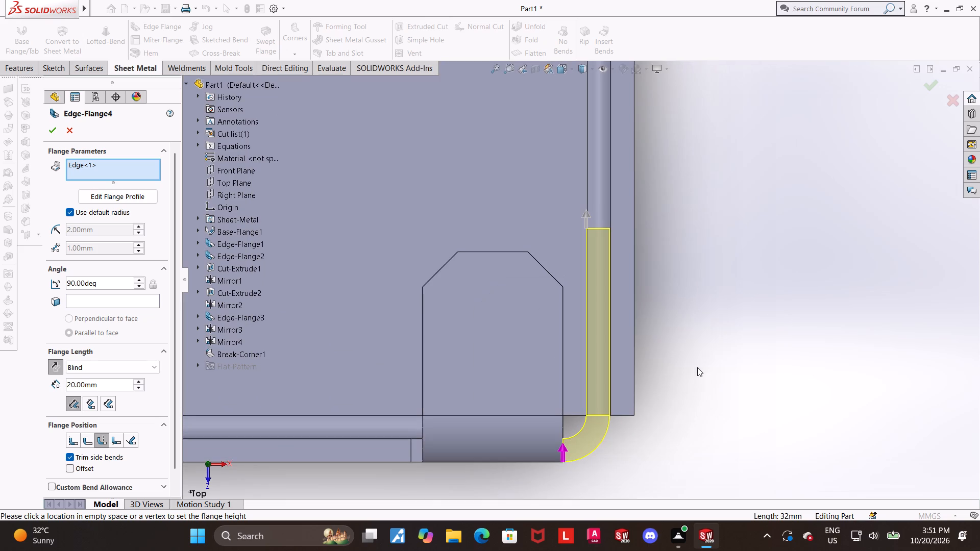
pyautogui.scroll(-3, 672, 350)
pyautogui.scroll(2, 593, 301)
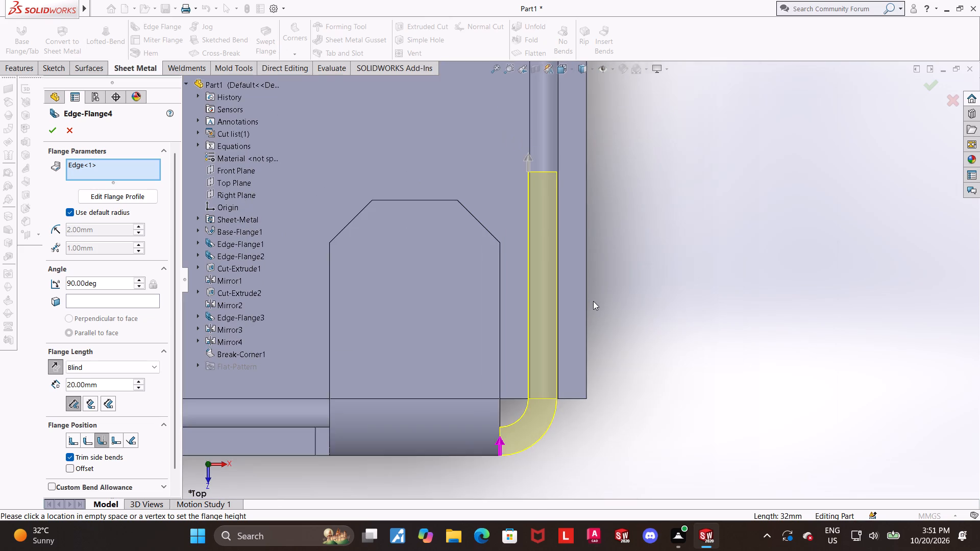
pyautogui.scroll(9, 593, 301)
pyautogui.scroll(1, 551, 298)
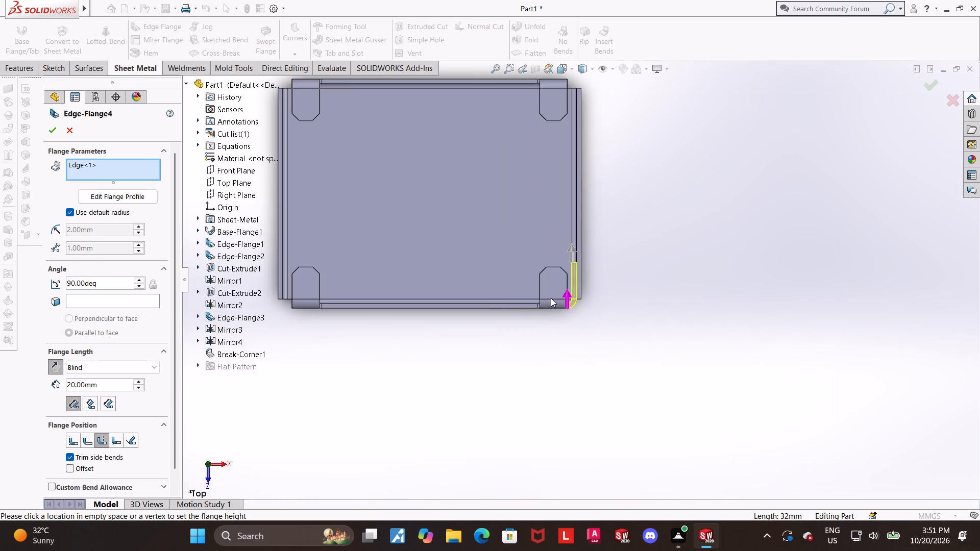
pyautogui.scroll(-2, 341, 268)
# Add the +Z flange's other vertical end edge and both vertical end edges of the -Z flange to the edge flange.
pyautogui.moveTo(332, 280); pyautogui.dragTo(362, 238, button='middle')
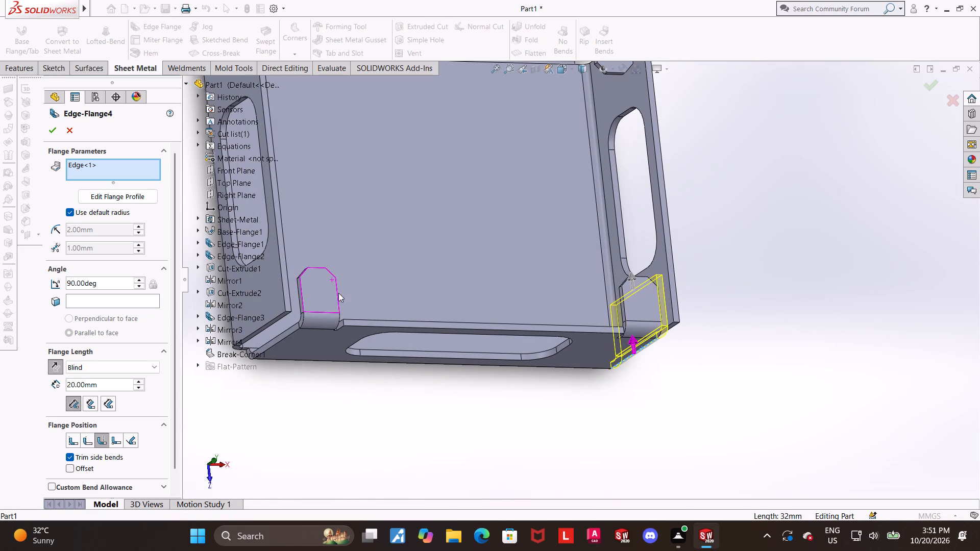
pyautogui.click(280, 340)
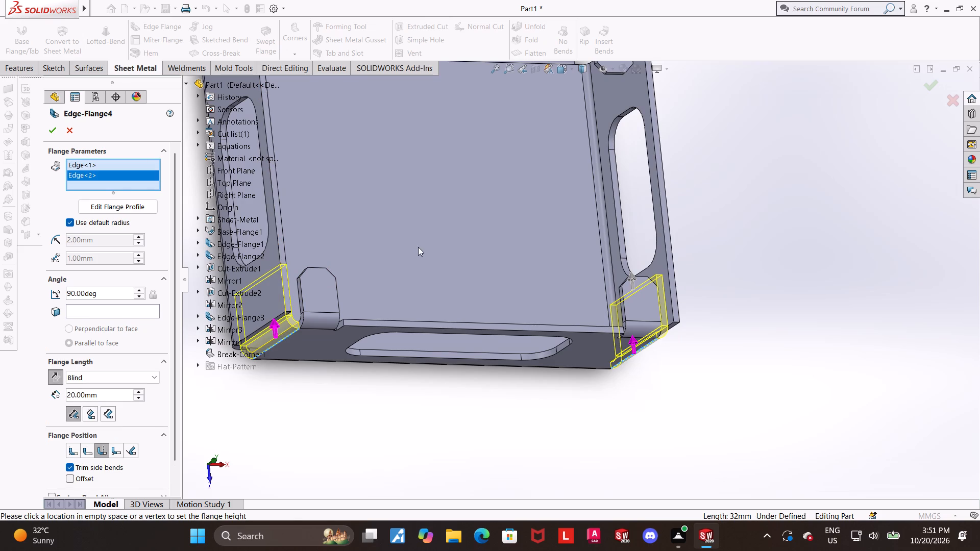
pyautogui.scroll(3, 459, 241)
pyautogui.moveTo(582, 229); pyautogui.dragTo(487, 196, button='middle')
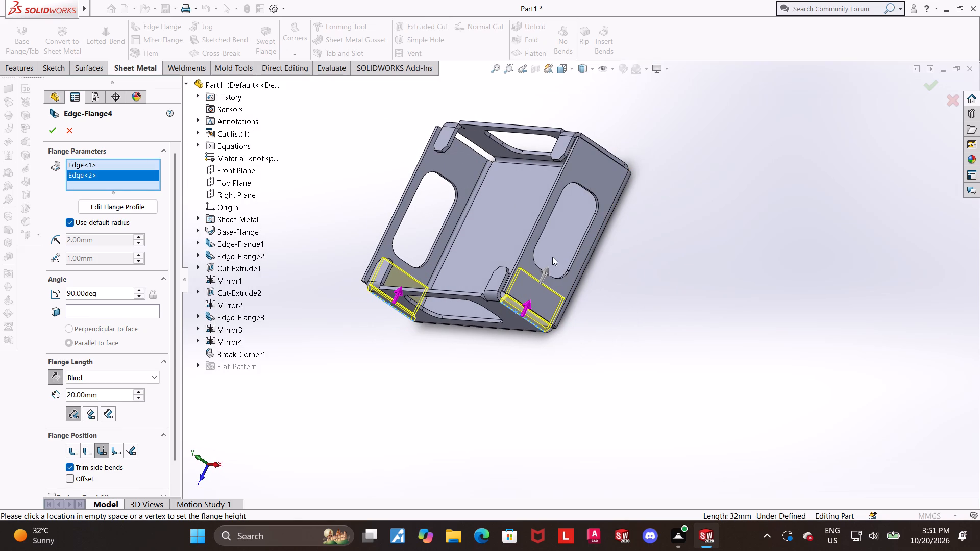
pyautogui.scroll(2, 554, 220)
pyautogui.scroll(-4, 602, 169)
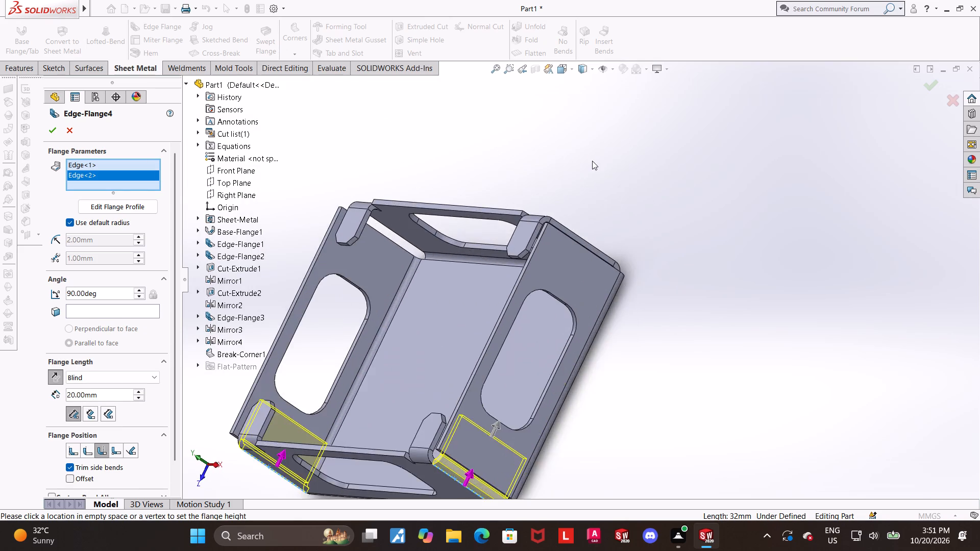
pyautogui.moveTo(586, 160); pyautogui.dragTo(498, 309, button='middle')
pyautogui.click(351, 416)
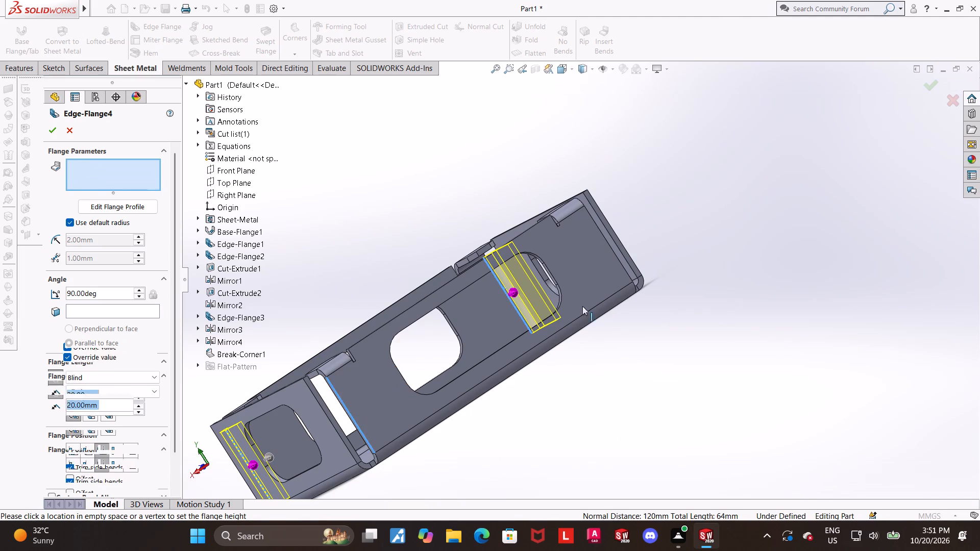
pyautogui.moveTo(591, 298); pyautogui.dragTo(493, 375, button='middle')
pyautogui.click(372, 369)
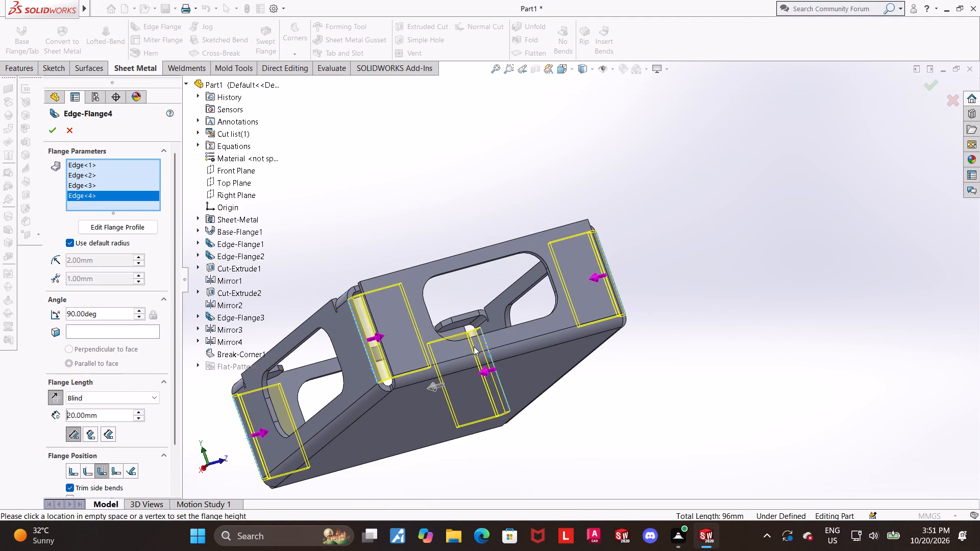
# Inspect the four previewed corner flanges and their fit against the side flanges from several angles.
pyautogui.moveTo(474, 346); pyautogui.dragTo(531, 439, button='middle')
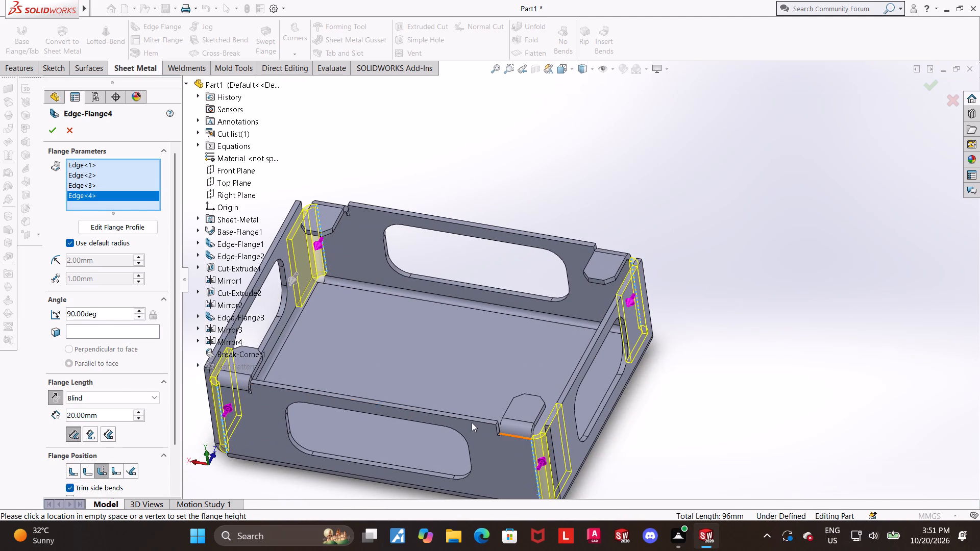
pyautogui.scroll(1, 496, 407)
pyautogui.scroll(-1, 416, 404)
pyautogui.moveTo(414, 404); pyautogui.dragTo(421, 395, button='middle')
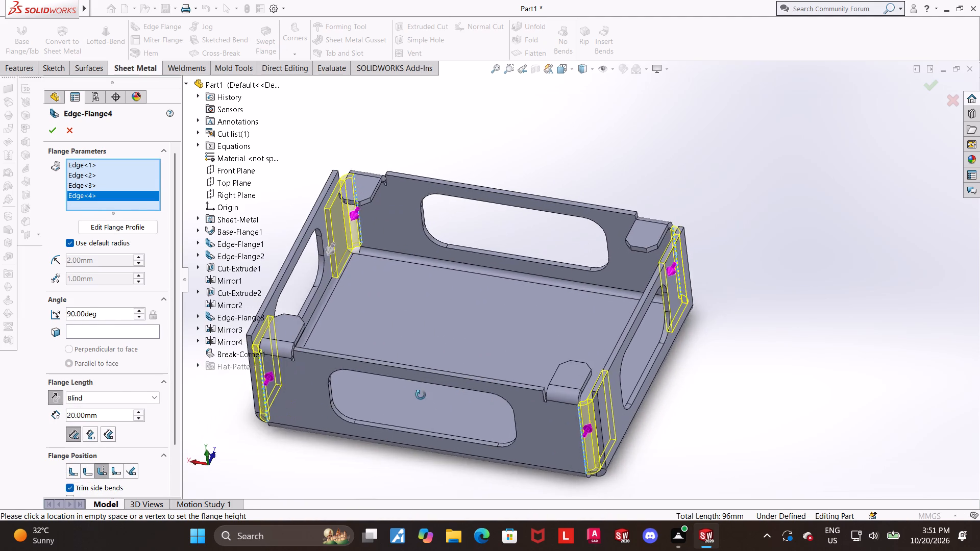
pyautogui.moveTo(421, 395); pyautogui.dragTo(424, 399, button='middle')
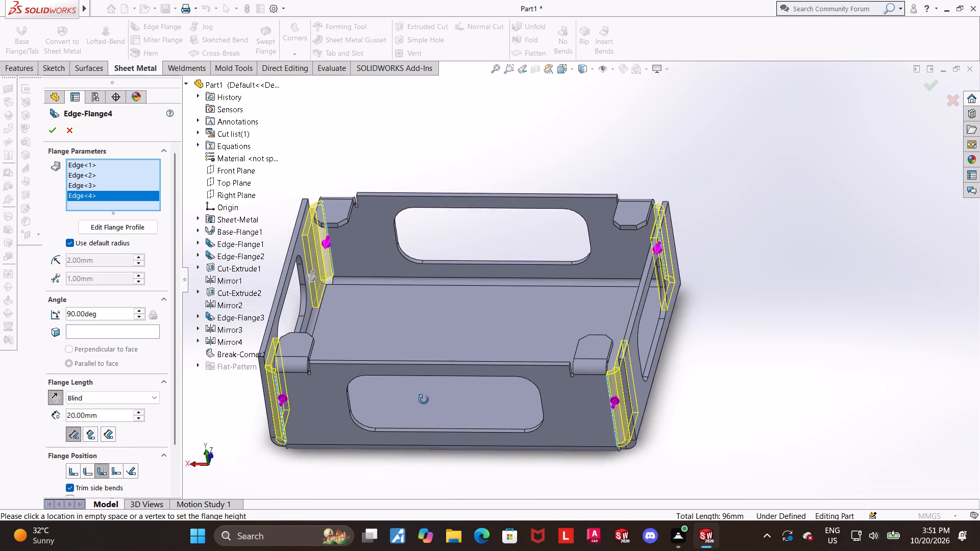
pyautogui.moveTo(424, 399); pyautogui.dragTo(452, 403, button='middle')
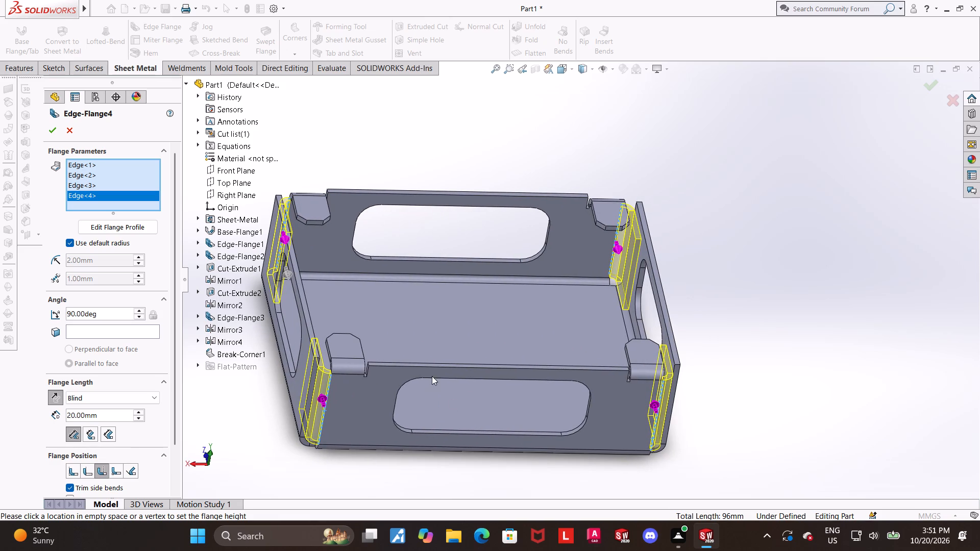
pyautogui.moveTo(451, 380); pyautogui.dragTo(464, 381, button='middle')
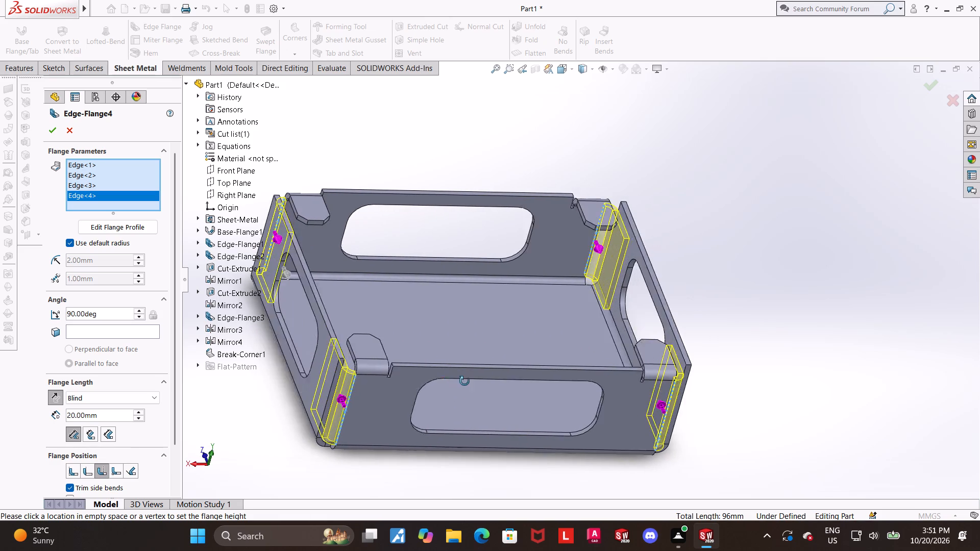
pyautogui.moveTo(464, 381); pyautogui.dragTo(423, 368, button='middle')
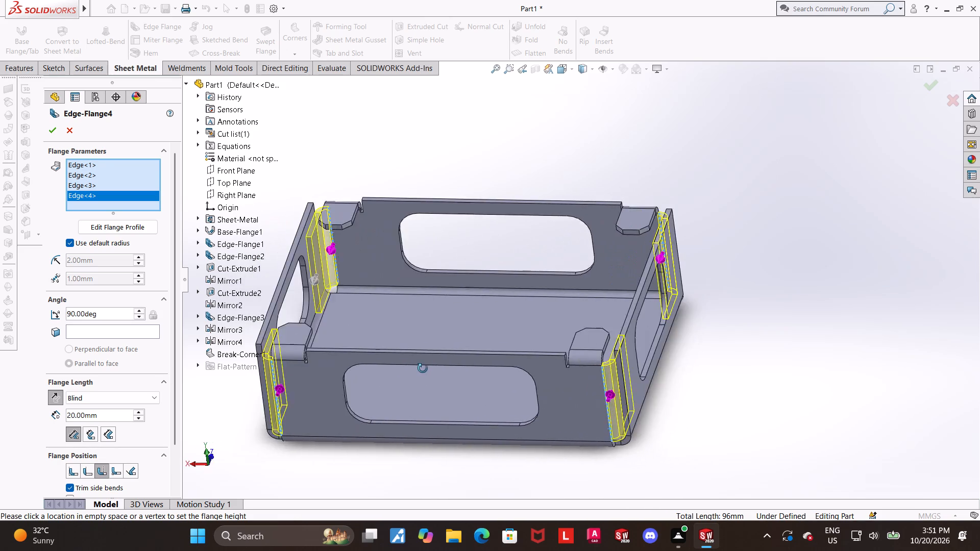
pyautogui.moveTo(423, 368); pyautogui.dragTo(435, 380, button='middle')
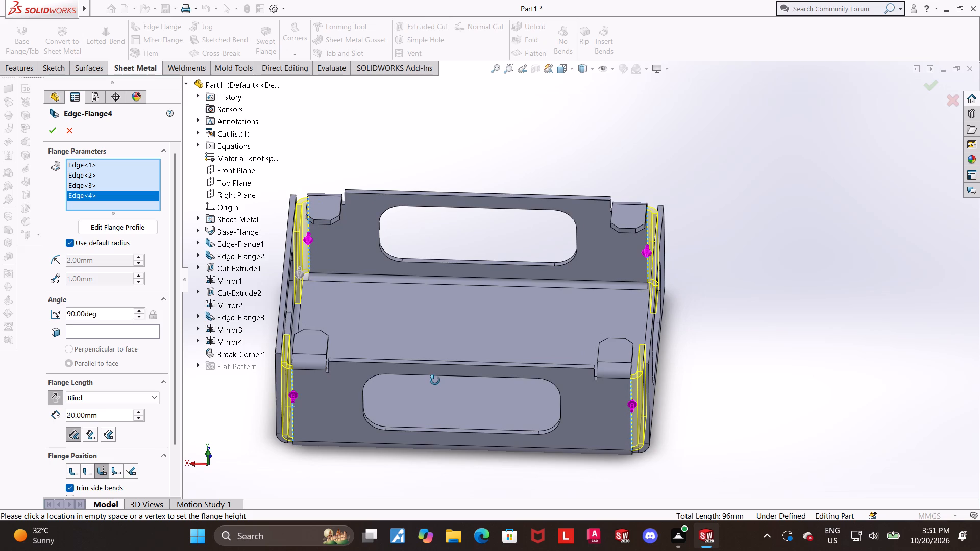
pyautogui.moveTo(435, 380); pyautogui.dragTo(384, 362, button='middle')
pyautogui.scroll(-6, 452, 377)
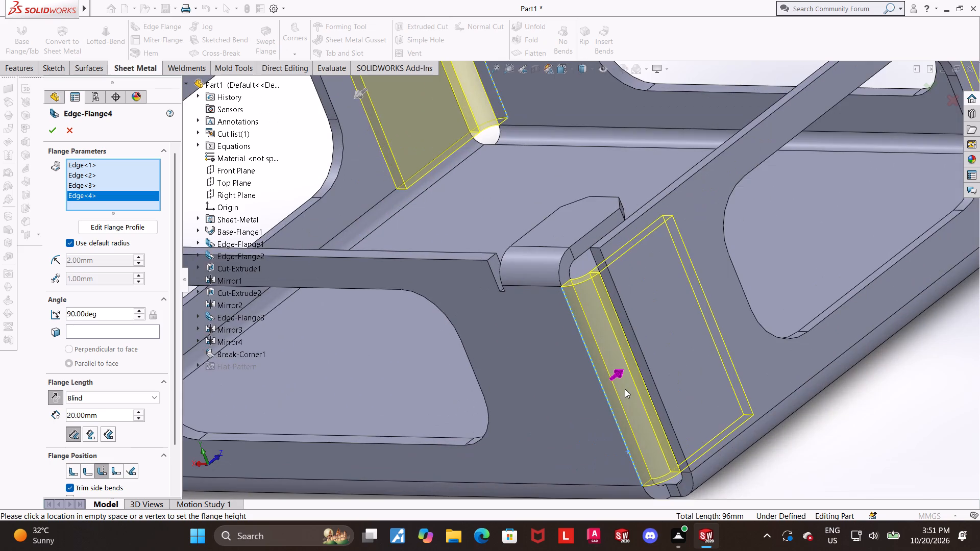
pyautogui.scroll(3, 631, 379)
pyautogui.moveTo(503, 357); pyautogui.dragTo(574, 360, button='middle')
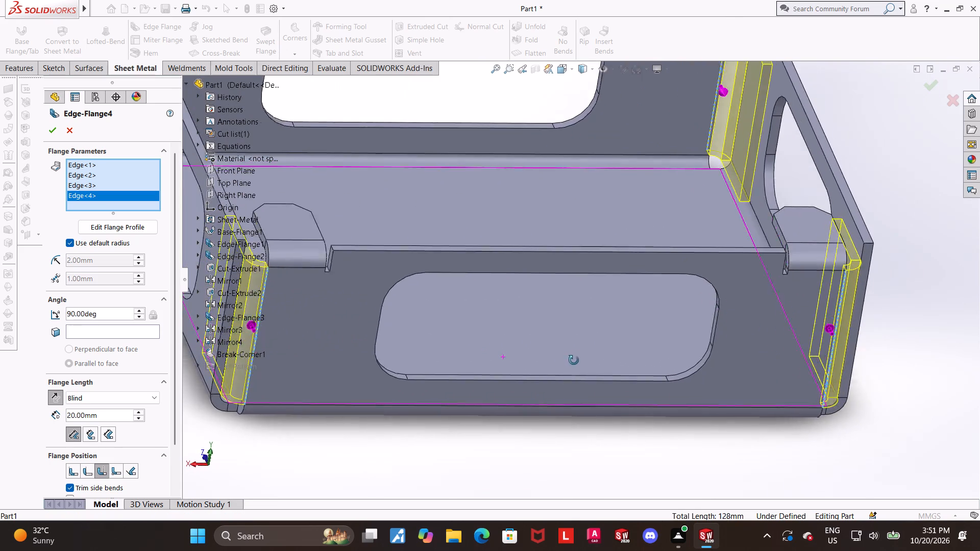
pyautogui.moveTo(574, 360); pyautogui.dragTo(550, 338, button='middle')
pyautogui.scroll(4, 549, 343)
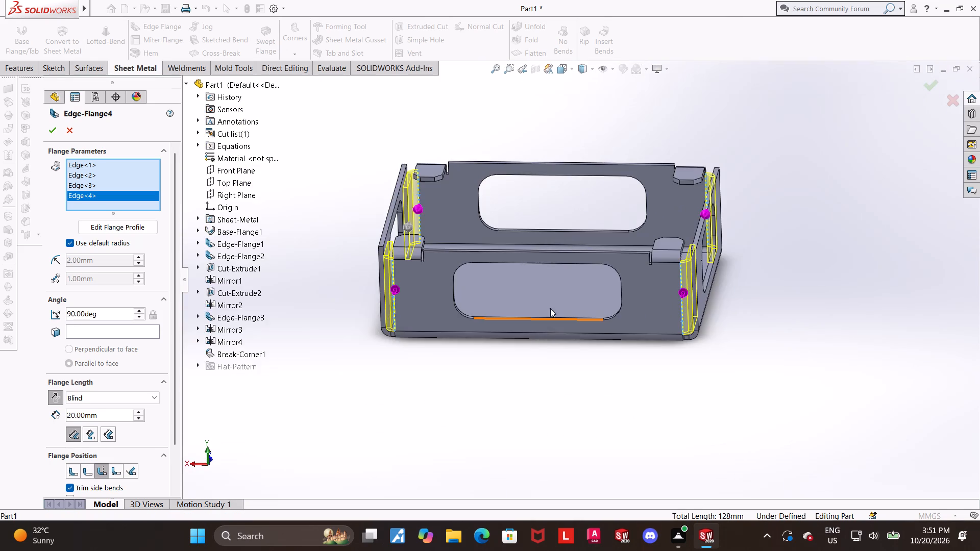
pyautogui.scroll(-4, 562, 243)
# Create the edge flange feature on all four vertical corner edges.
pyautogui.click(48, 126)
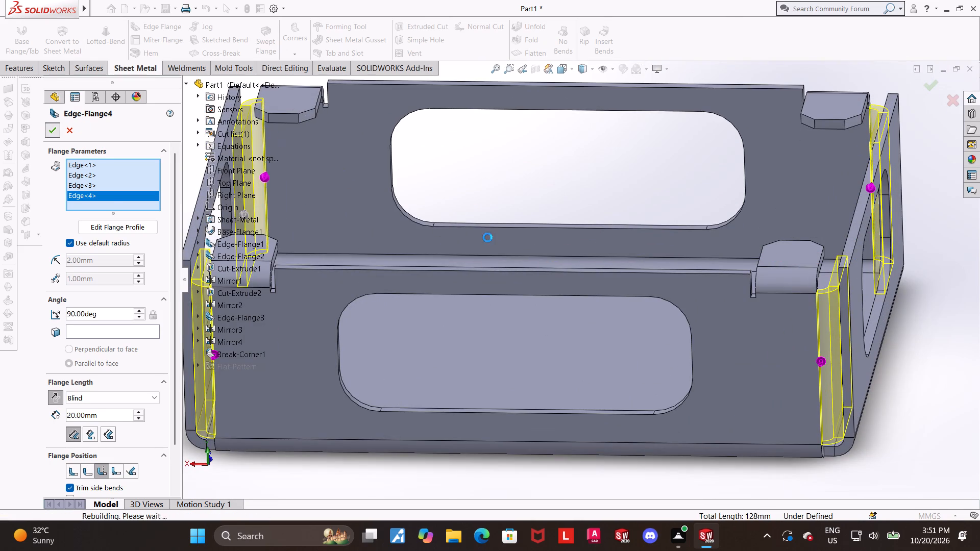
# Flatten the sheet metal part and examine the unfolded layout of the tray, its tabs and corner reliefs.
pyautogui.scroll(3, 491, 238)
pyautogui.scroll(3, 535, 246)
pyautogui.click(852, 301)
pyautogui.moveTo(802, 268); pyautogui.dragTo(804, 281, button='middle')
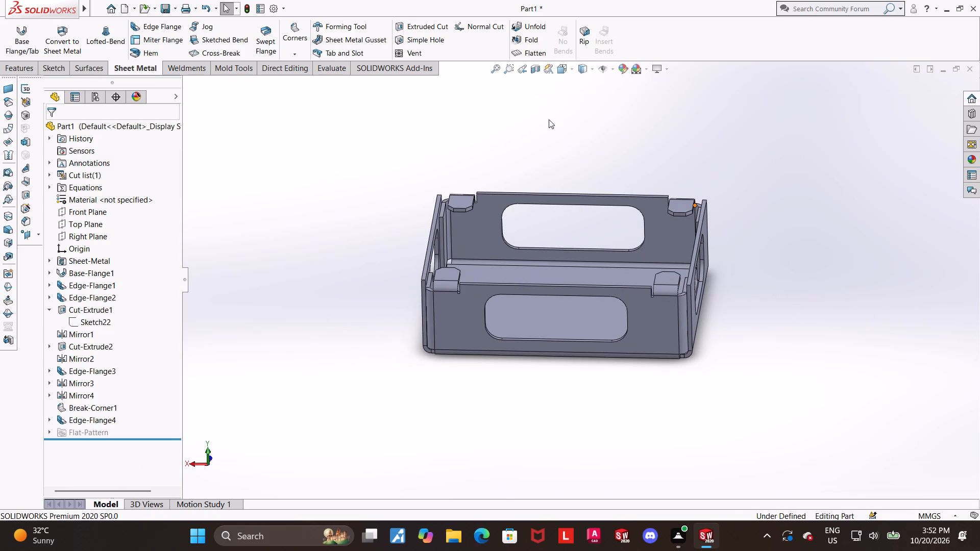
pyautogui.click(520, 57)
pyautogui.scroll(1, 673, 208)
pyautogui.moveTo(674, 209); pyautogui.dragTo(678, 225, button='middle')
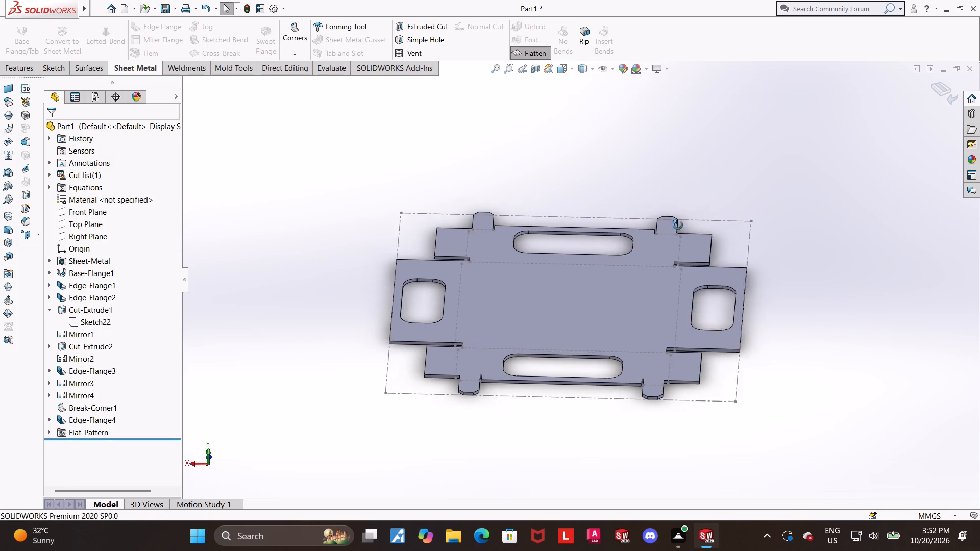
pyautogui.moveTo(678, 225); pyautogui.dragTo(675, 325, button='middle')
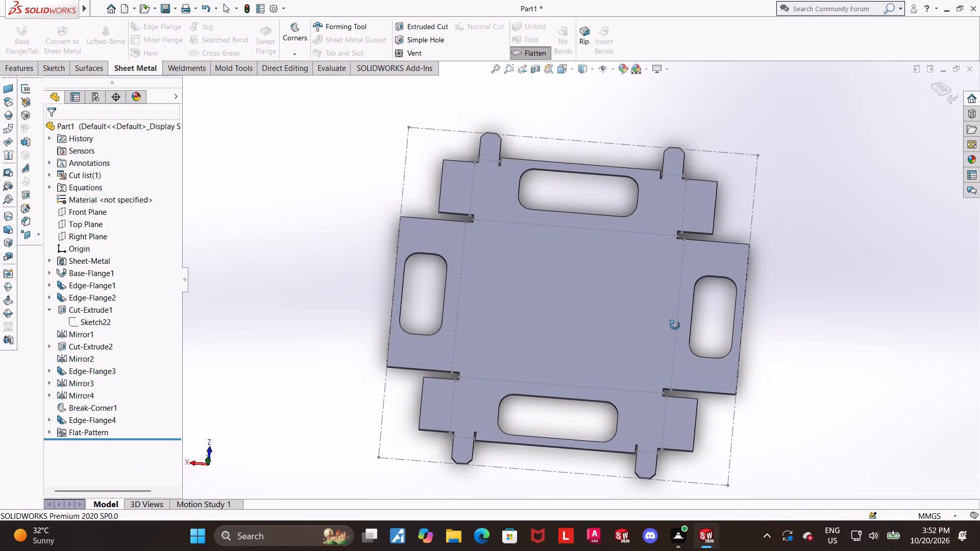
pyautogui.moveTo(675, 325); pyautogui.dragTo(670, 343, button='middle')
pyautogui.scroll(1, 641, 311)
pyautogui.click(802, 294)
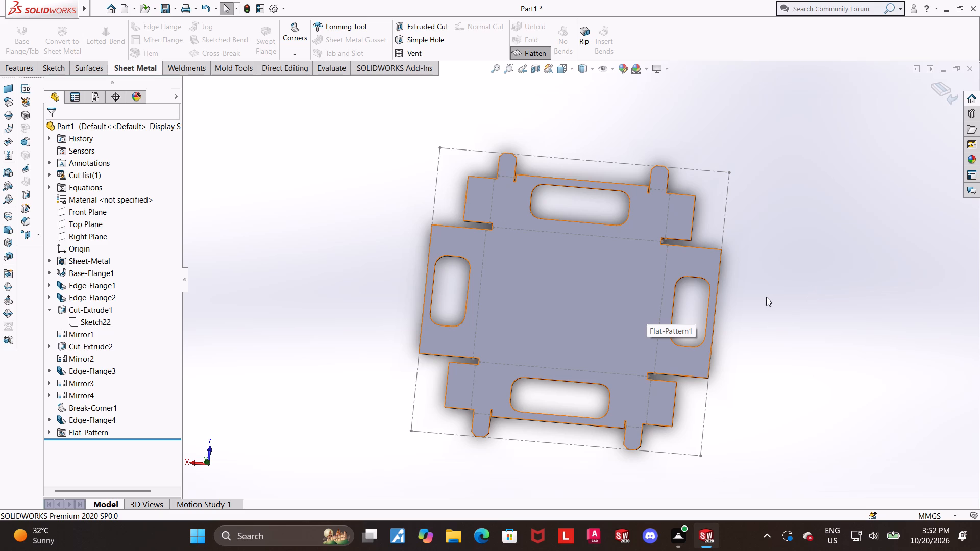
pyautogui.scroll(-1, 766, 297)
pyautogui.scroll(1, 723, 320)
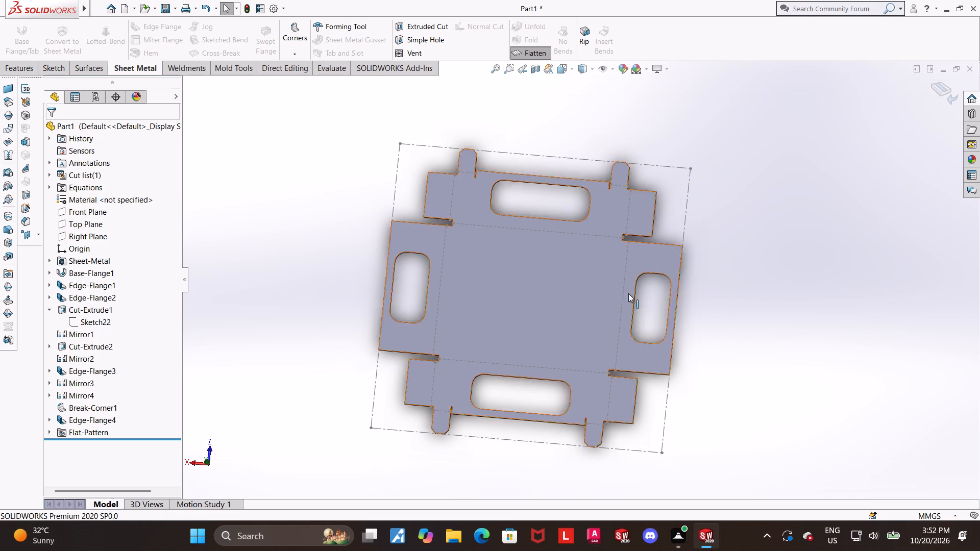
pyautogui.scroll(-1, 646, 339)
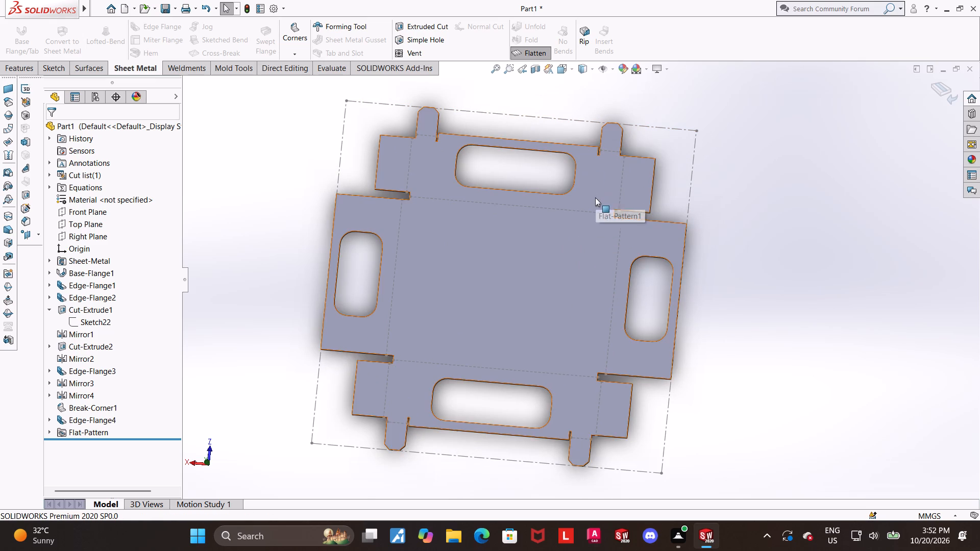
pyautogui.scroll(-1, 592, 204)
pyautogui.scroll(-1, 807, 308)
pyautogui.scroll(2, 807, 308)
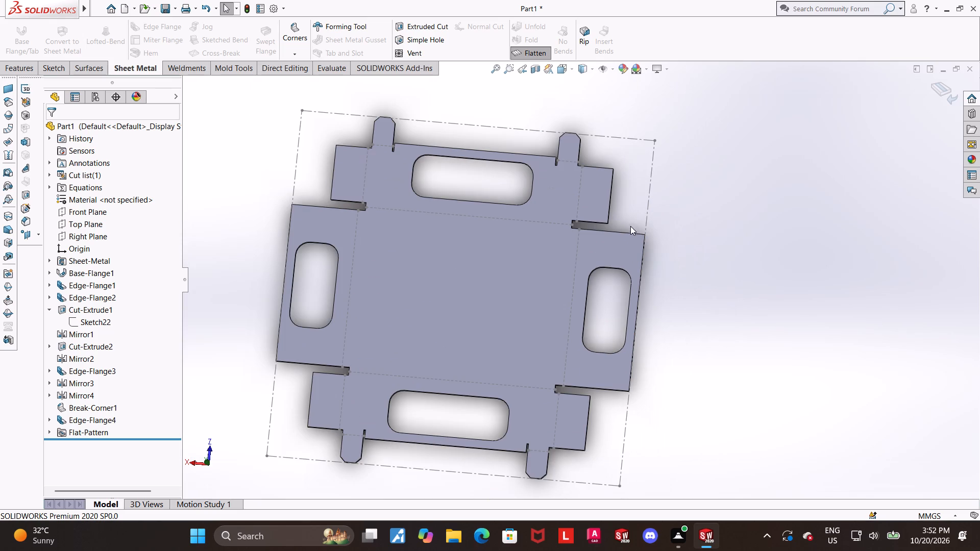
pyautogui.click(300, 58)
pyautogui.click(467, 101)
# Return the part to its folded state and inspect the tray's corner flanges from several angles.
pyautogui.click(537, 54)
pyautogui.moveTo(592, 256); pyautogui.dragTo(627, 131, button='middle')
pyautogui.scroll(-4, 585, 222)
pyautogui.scroll(3, 565, 239)
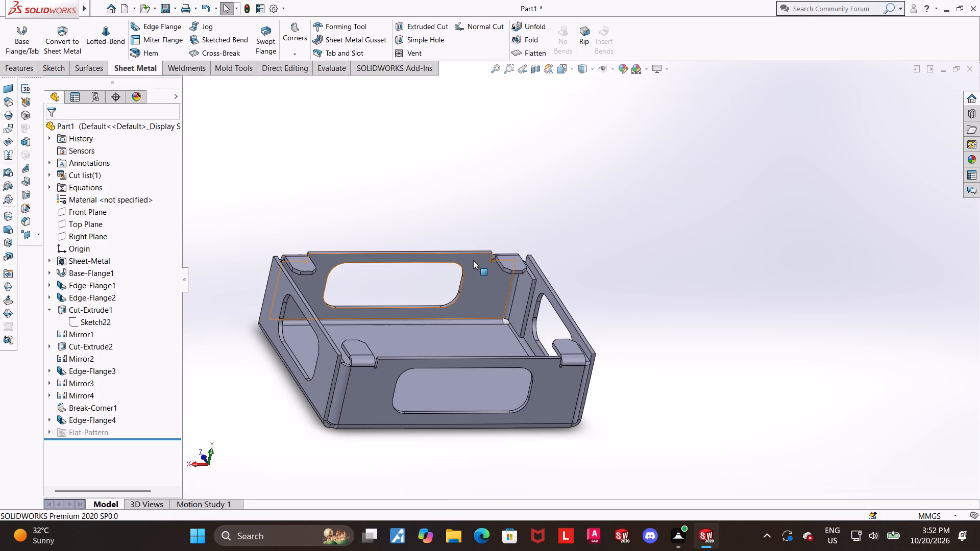
pyautogui.scroll(-1, 473, 260)
pyautogui.moveTo(454, 267); pyautogui.dragTo(402, 252, button='middle')
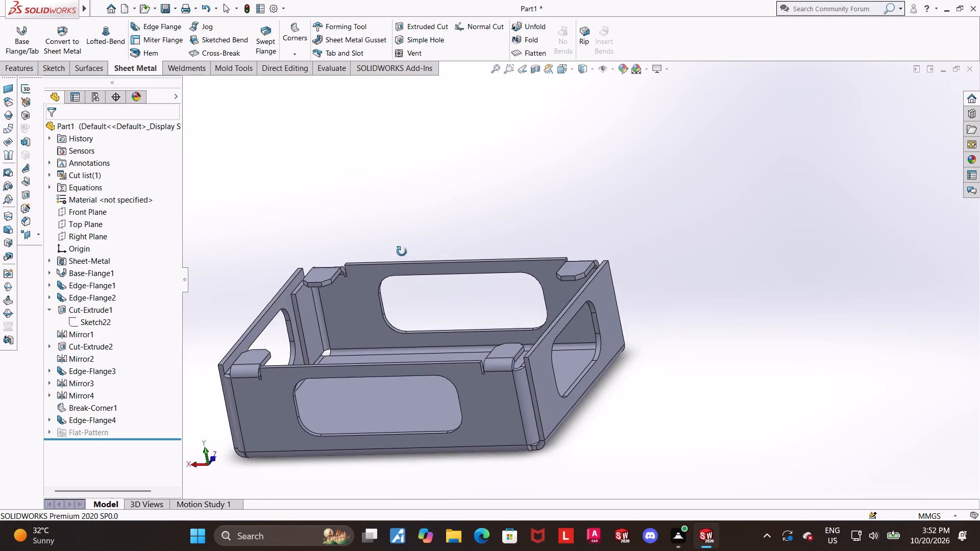
pyautogui.moveTo(402, 252); pyautogui.dragTo(392, 261, button='middle')
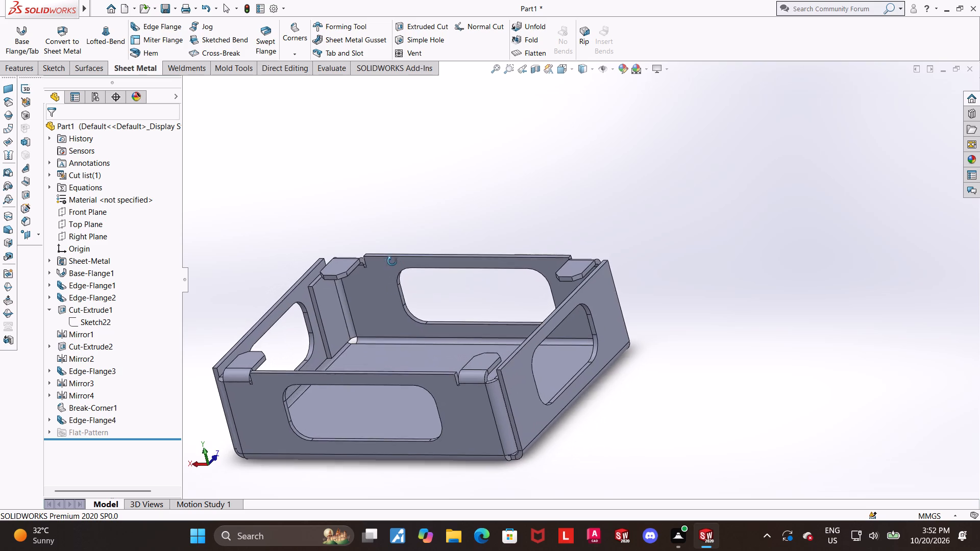
pyautogui.moveTo(392, 261); pyautogui.dragTo(422, 257, button='middle')
pyautogui.scroll(-1, 422, 257)
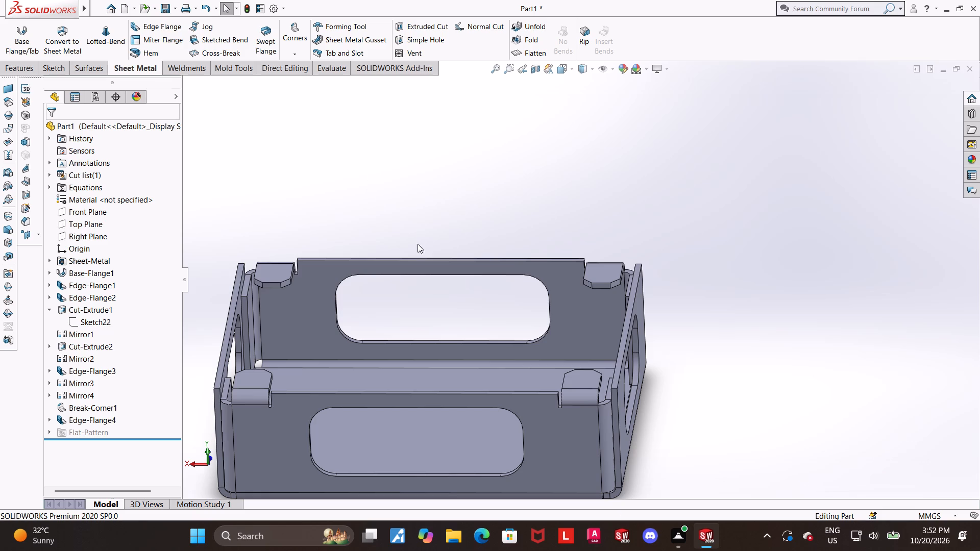
pyautogui.scroll(2, 427, 249)
# Review the base flange's underlying sketch and its dimensions in the feature tree.
pyautogui.click(55, 271)
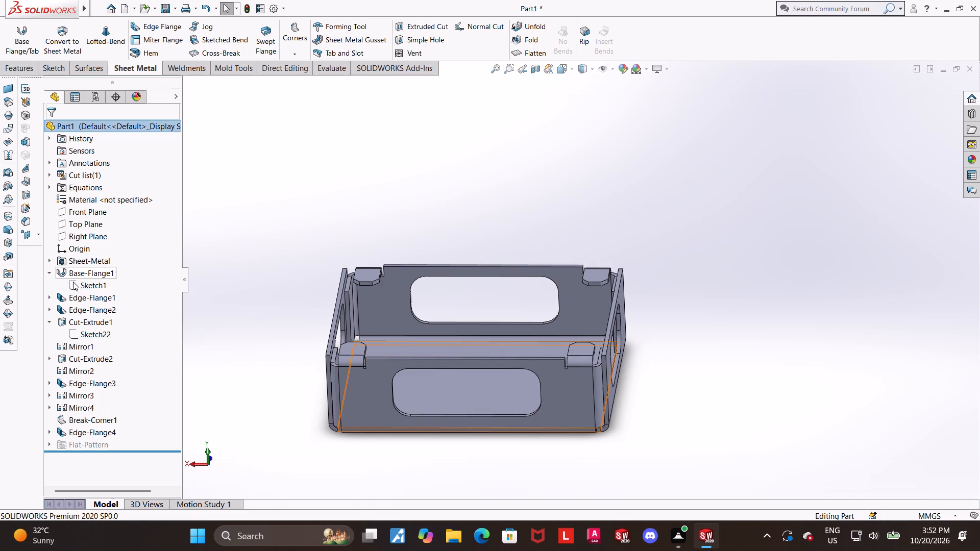
pyautogui.click(75, 282)
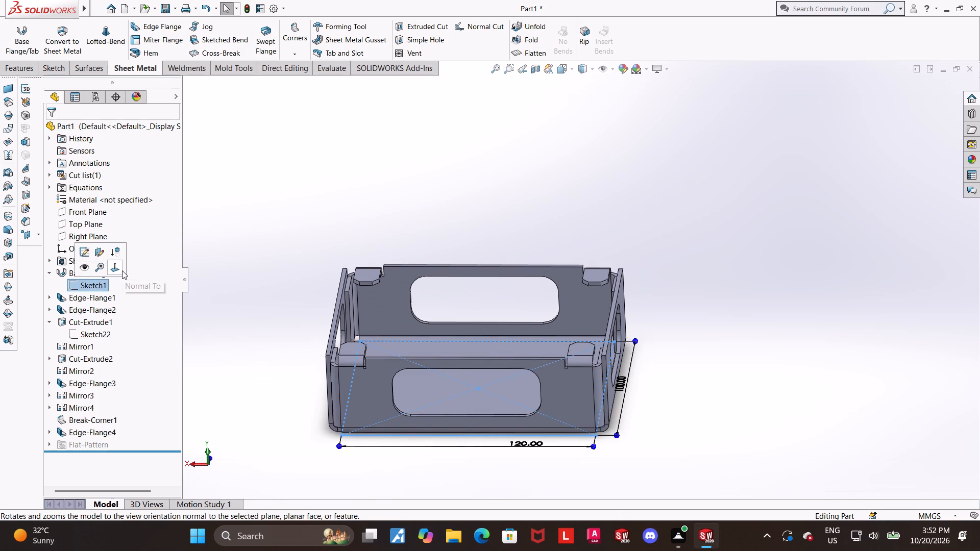
pyautogui.scroll(1, 595, 338)
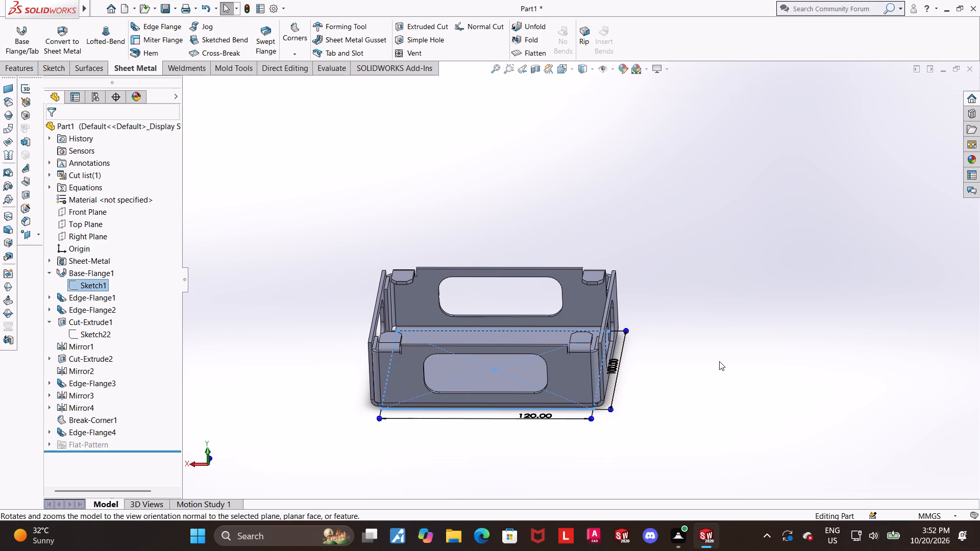
pyautogui.click(710, 364)
pyautogui.scroll(1, 650, 368)
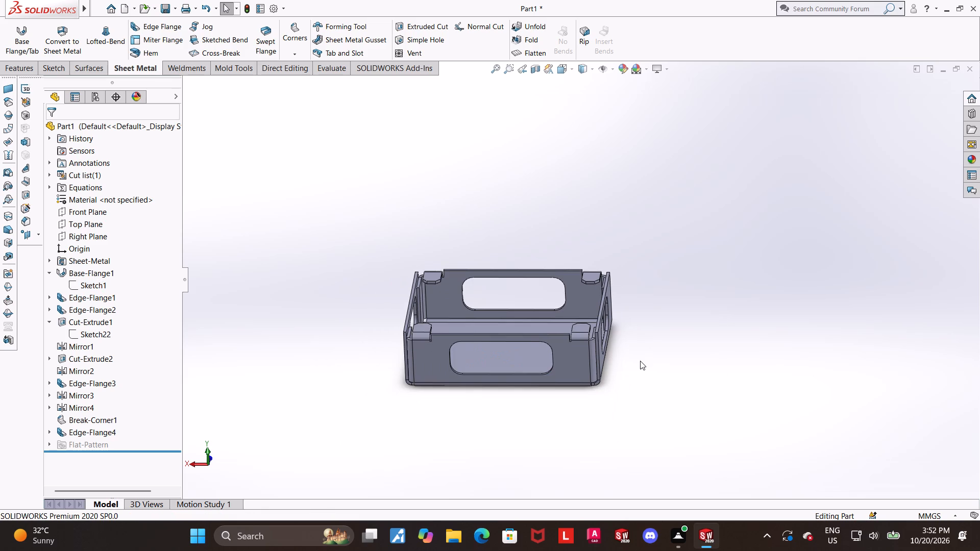
pyautogui.scroll(-1, 469, 351)
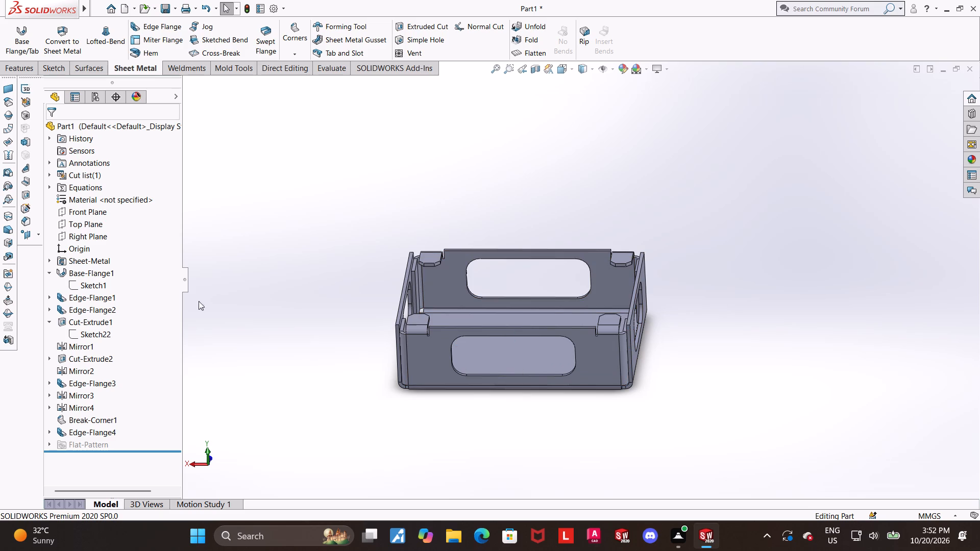
pyautogui.click(46, 274)
pyautogui.click(50, 272)
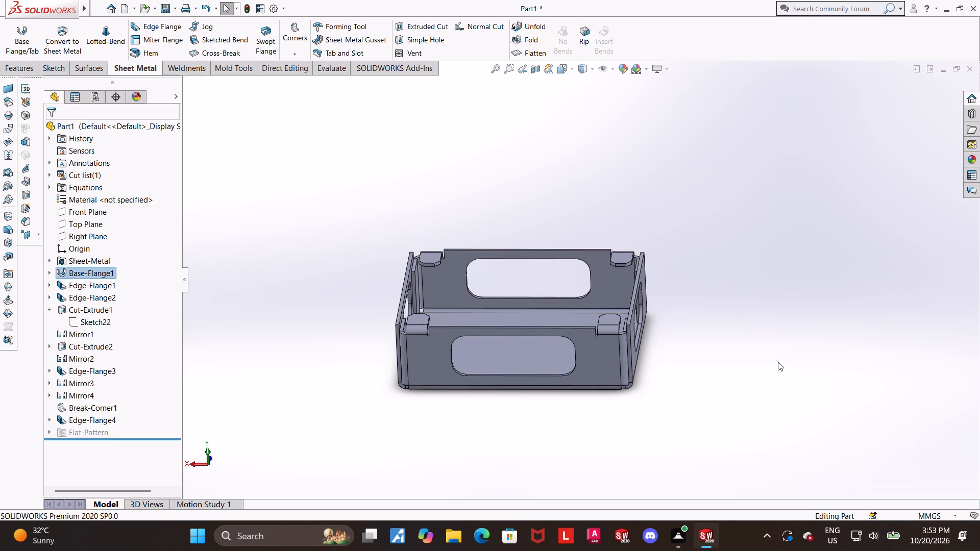
# Start a new sketch on the inside face of the tray's base and view it face-on.
pyautogui.scroll(1, 774, 362)
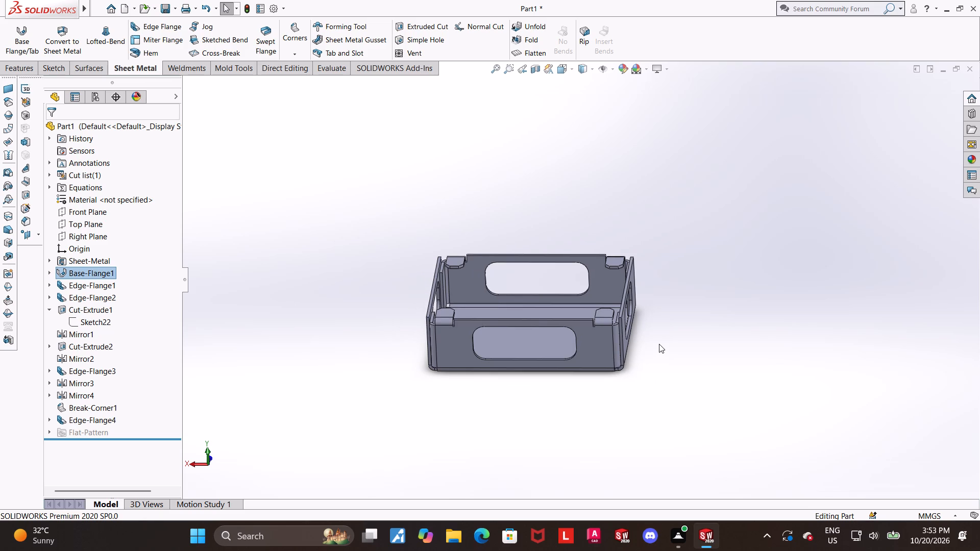
pyautogui.scroll(-2, 538, 346)
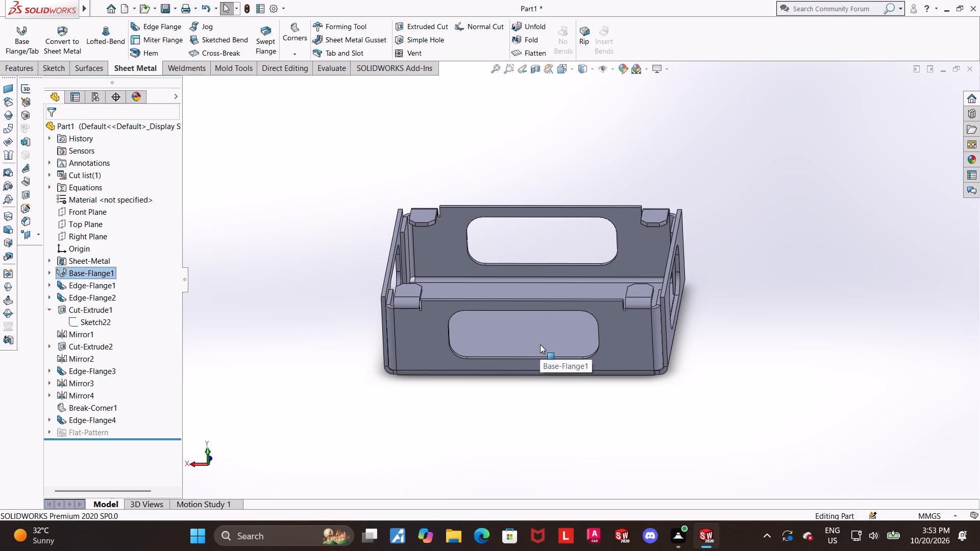
pyautogui.scroll(1, 540, 344)
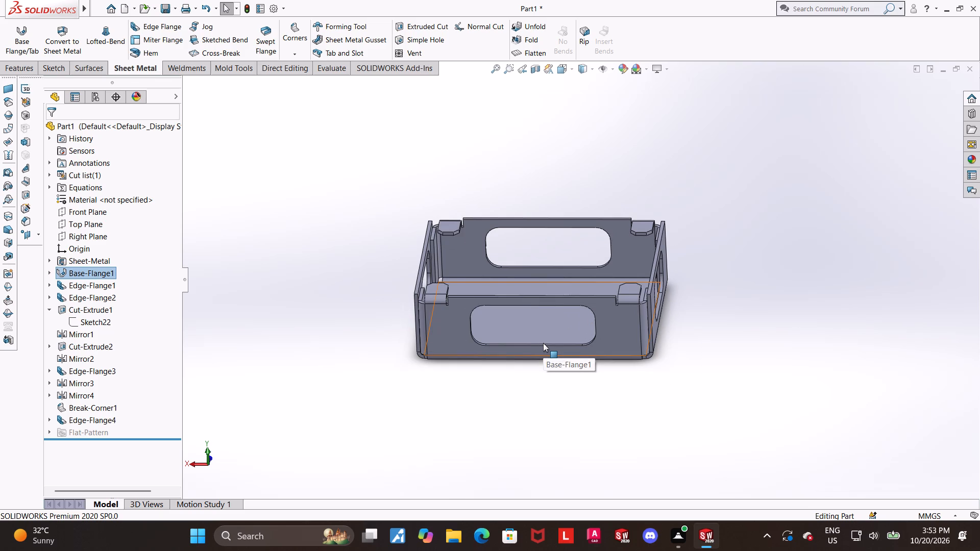
pyautogui.scroll(1, 543, 343)
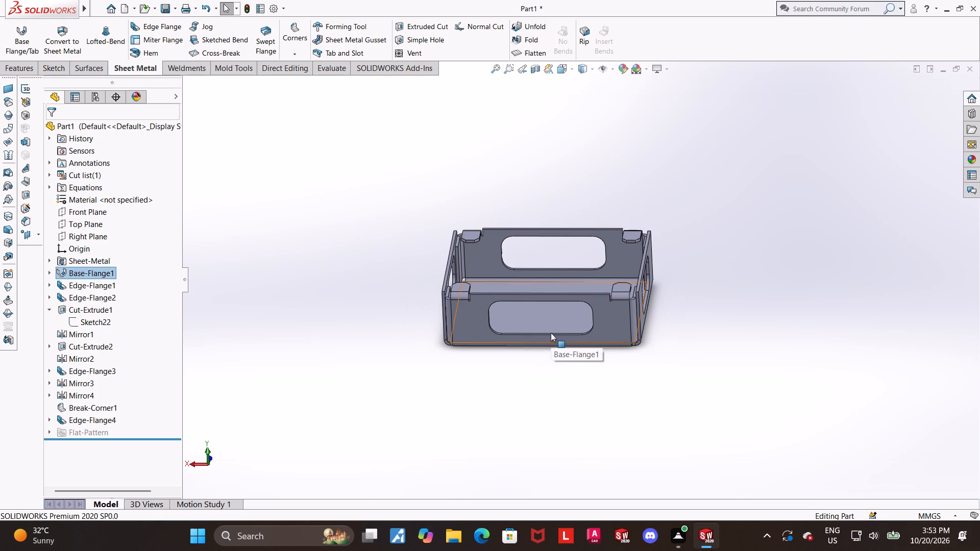
pyautogui.moveTo(685, 257); pyautogui.dragTo(693, 277, button='middle')
pyautogui.scroll(-3, 605, 257)
pyautogui.moveTo(581, 278); pyautogui.dragTo(581, 309, button='middle')
pyautogui.click(566, 316)
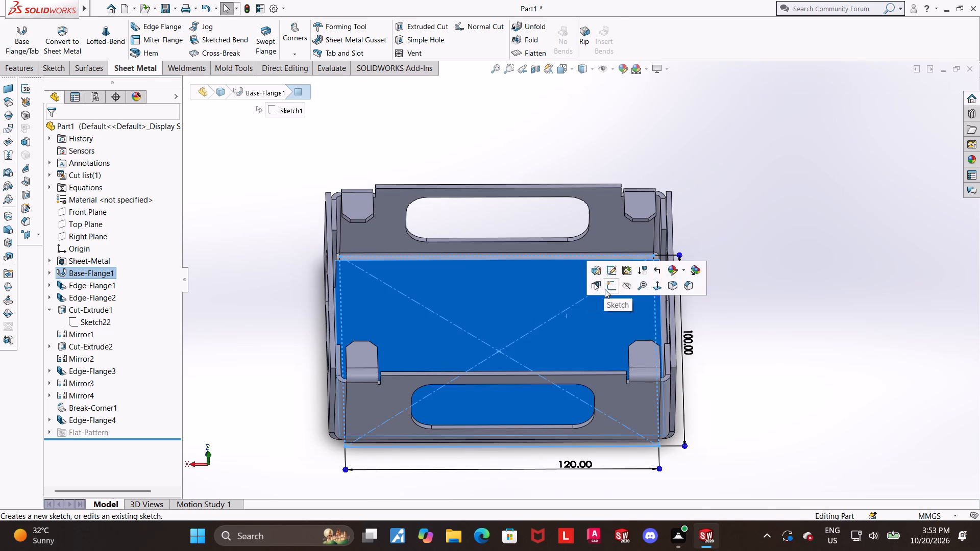
pyautogui.click(606, 288)
pyautogui.click(106, 446)
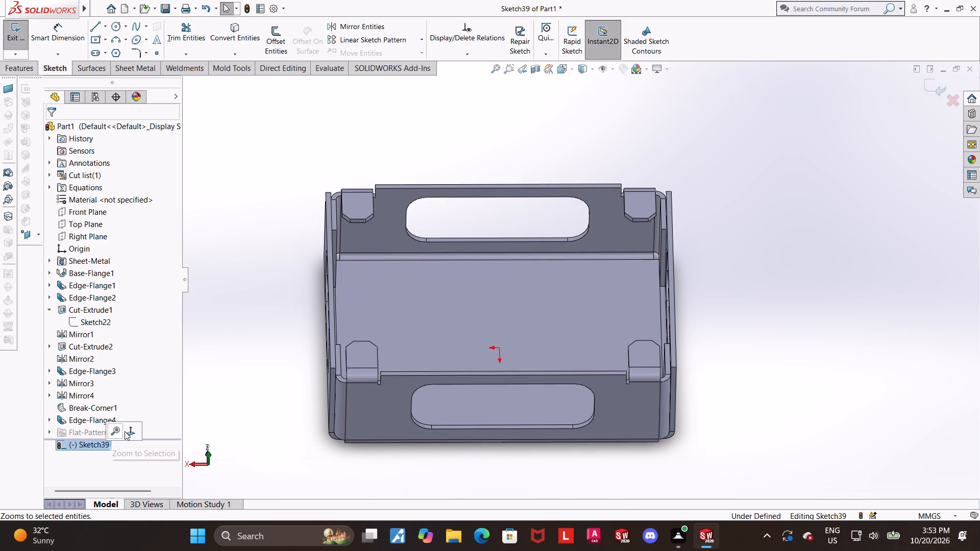
pyautogui.click(125, 431)
# Examine the tray's base and corner flanges face-on and from several angles with the new sketch open.
pyautogui.scroll(2, 516, 386)
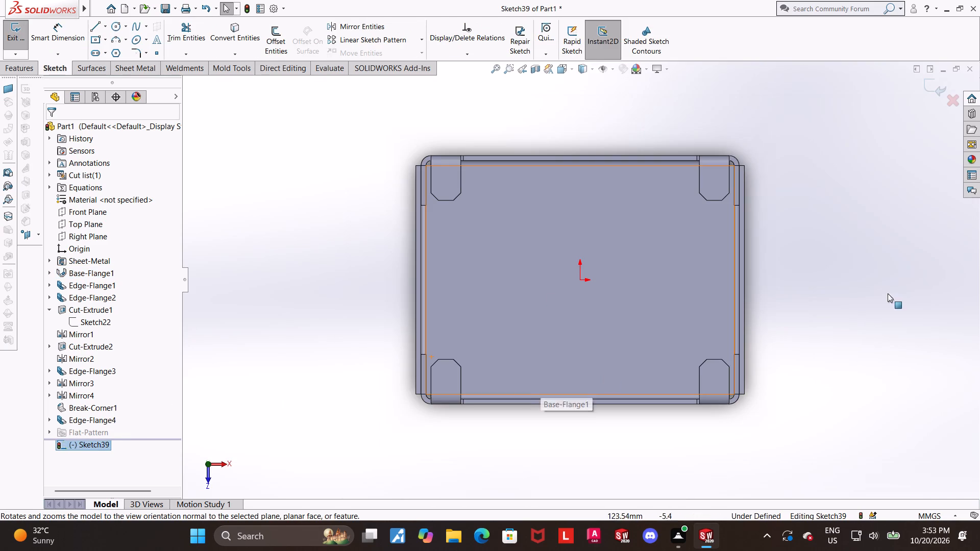
pyautogui.scroll(-1, 811, 302)
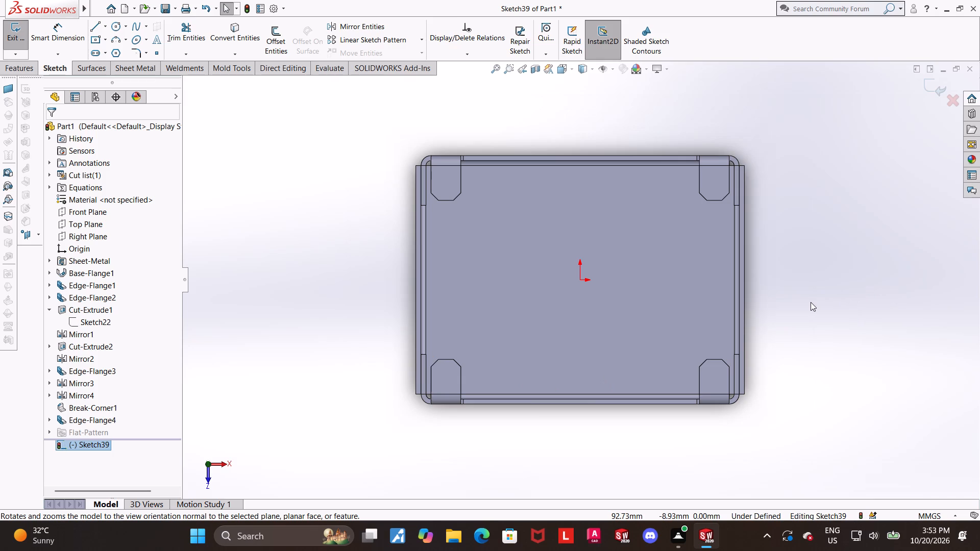
pyautogui.scroll(1, 744, 282)
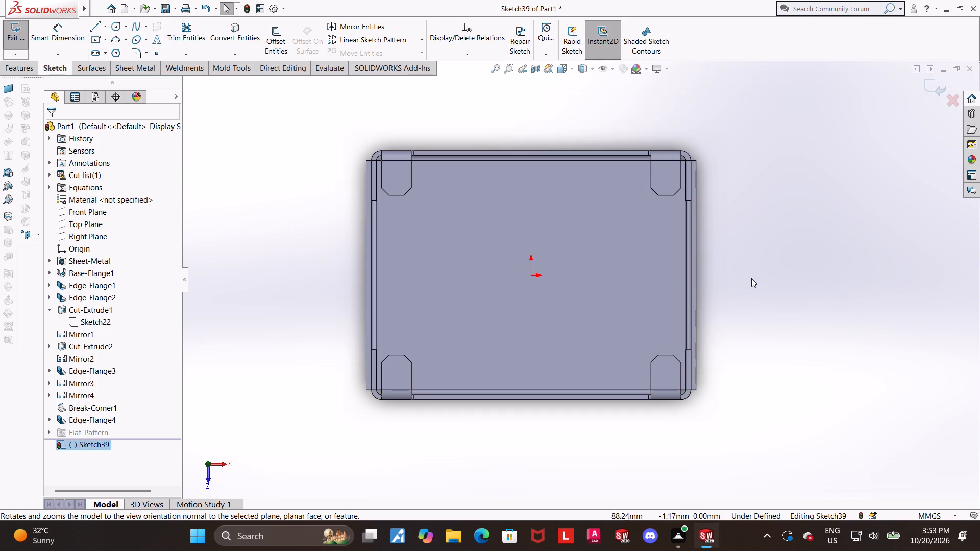
pyautogui.scroll(-1, 726, 277)
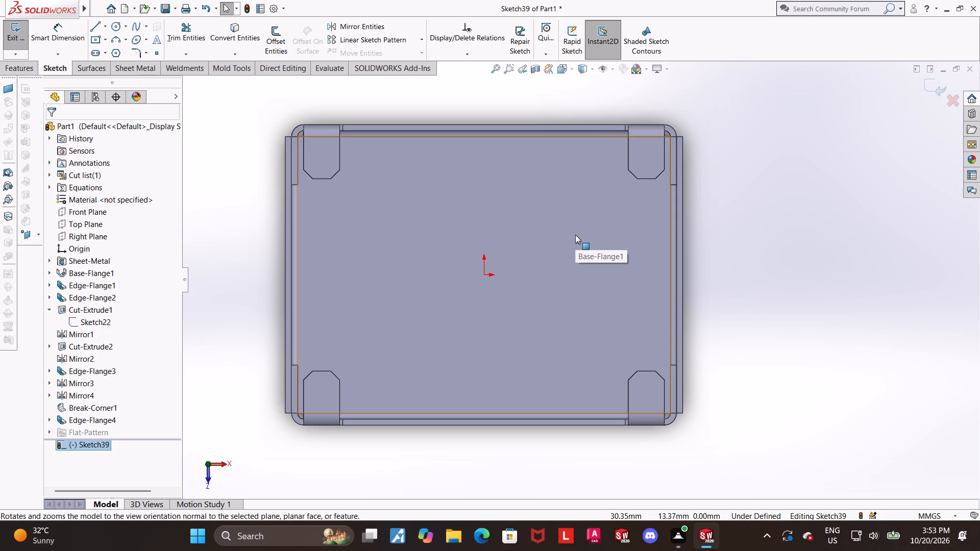
pyautogui.scroll(1, 603, 209)
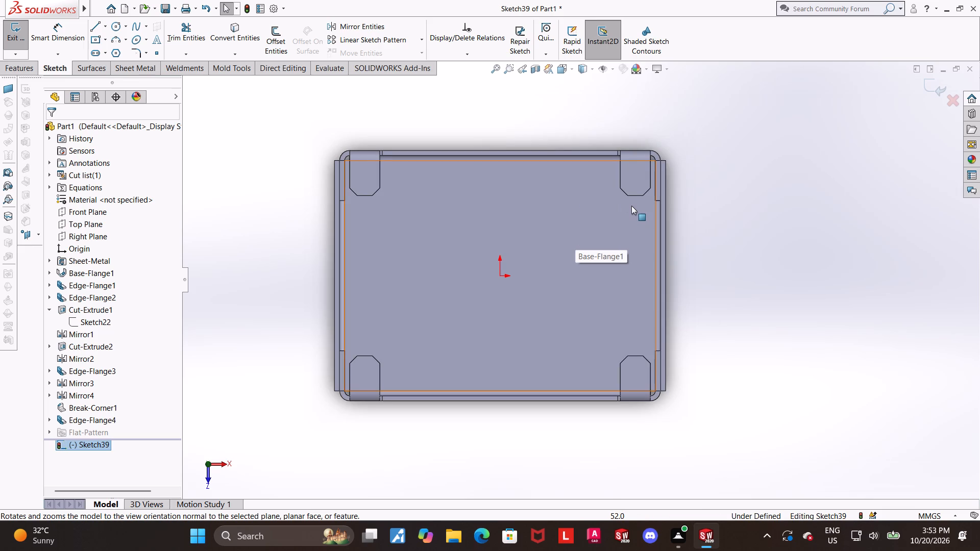
pyautogui.scroll(-1, 631, 206)
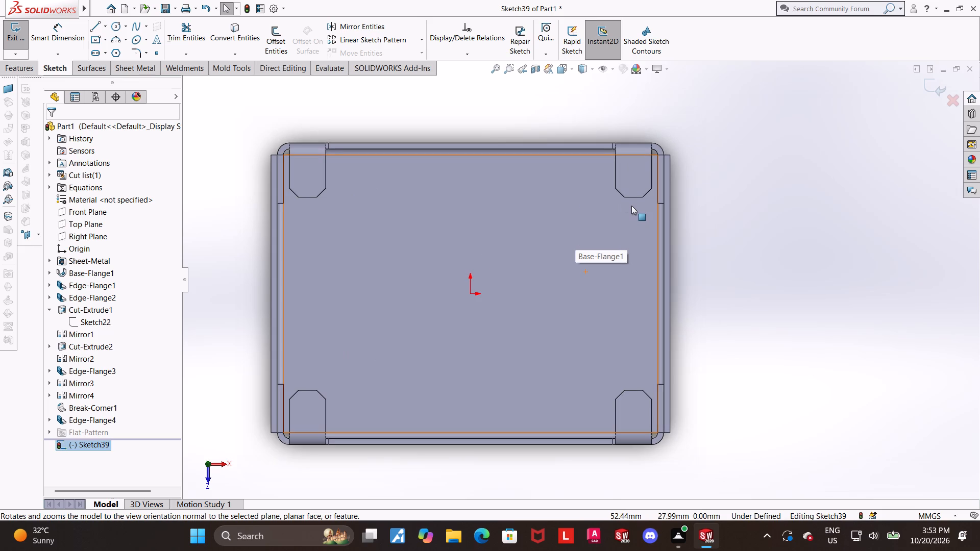
pyautogui.scroll(2, 631, 206)
pyautogui.moveTo(631, 202); pyautogui.dragTo(592, 103, button='middle')
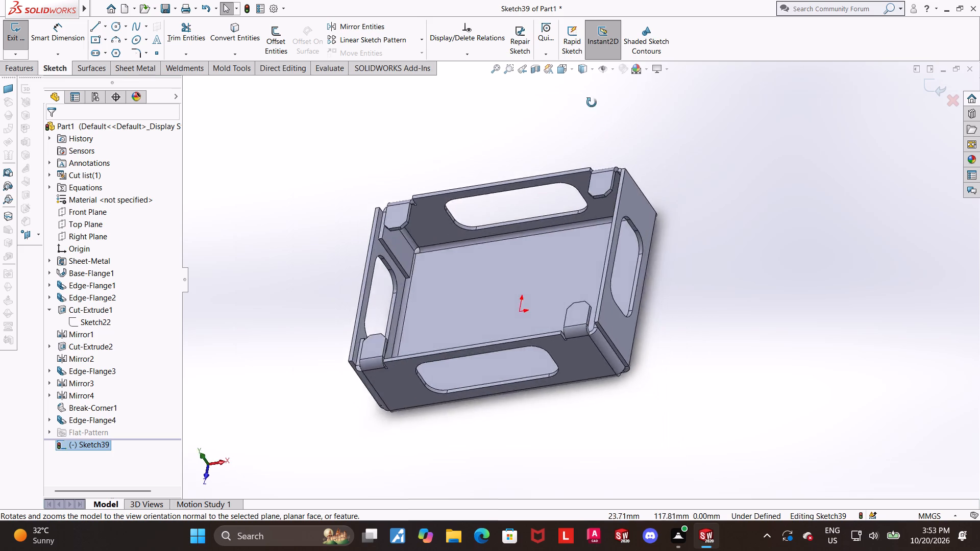
pyautogui.moveTo(592, 103); pyautogui.dragTo(563, 163, button='middle')
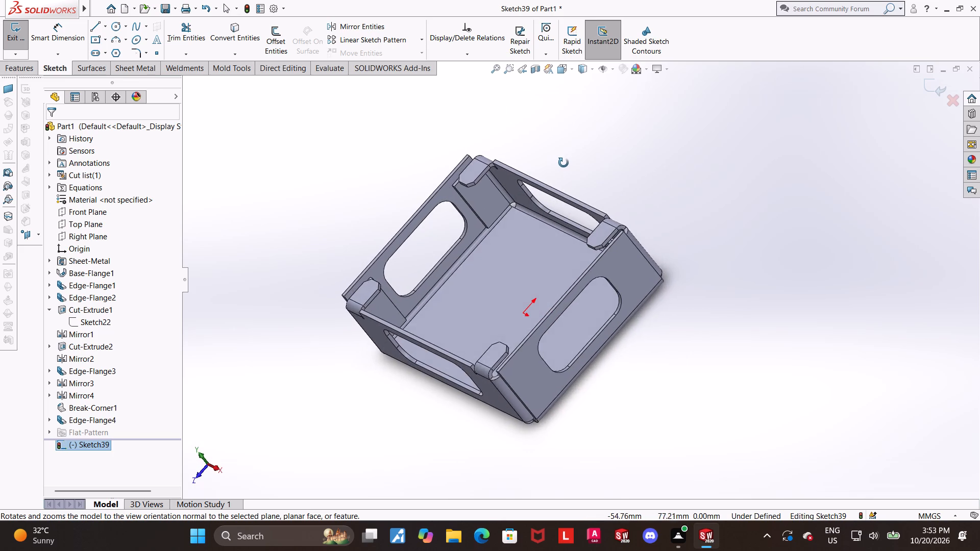
pyautogui.moveTo(563, 163); pyautogui.dragTo(586, 153, button='middle')
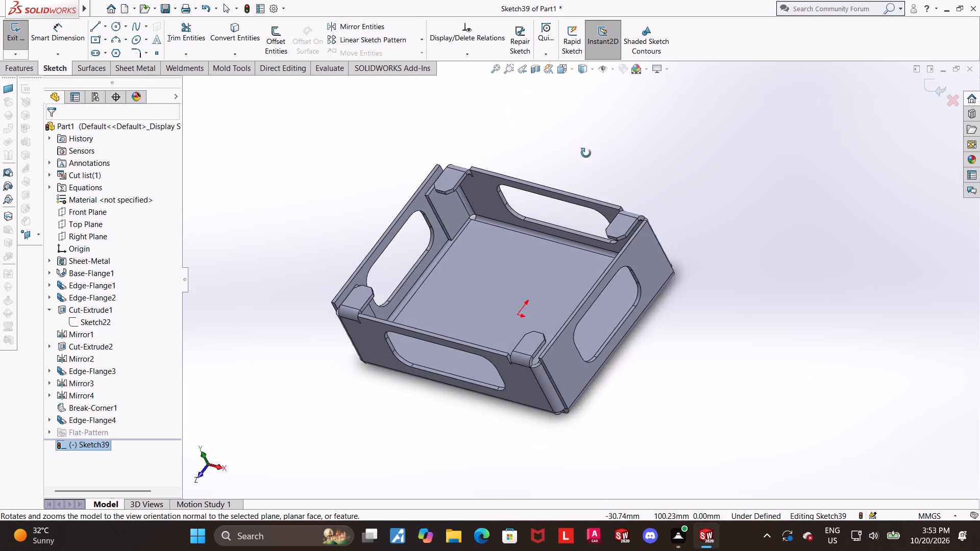
pyautogui.moveTo(586, 153); pyautogui.dragTo(599, 167, button='middle')
pyautogui.scroll(4, 592, 244)
pyautogui.scroll(-3, 554, 339)
pyautogui.moveTo(561, 324); pyautogui.dragTo(583, 285, button='middle')
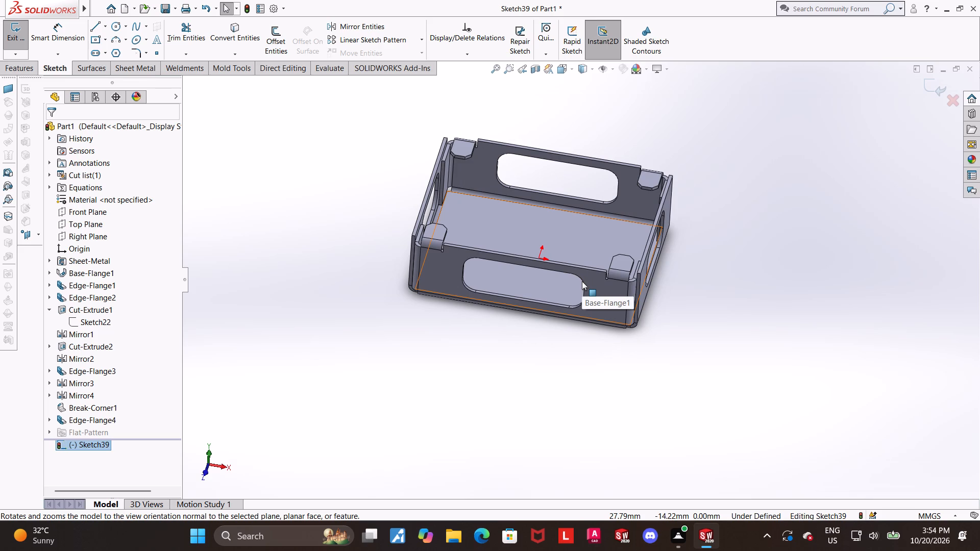
pyautogui.click(778, 251)
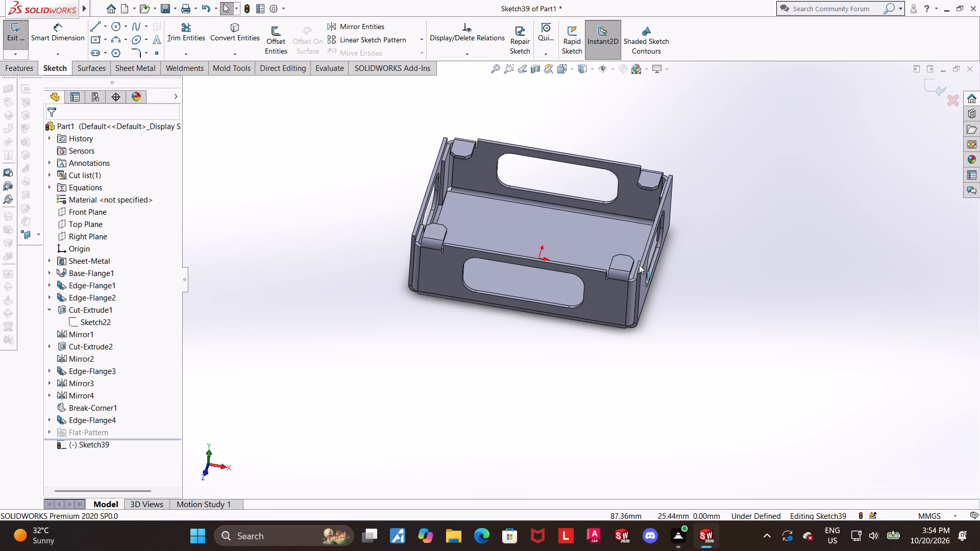
# View the tray's base face-on and sketch a center rectangle about 57 by 55 mm, centred on the origin.
pyautogui.moveTo(584, 219); pyautogui.dragTo(606, 238, button='middle')
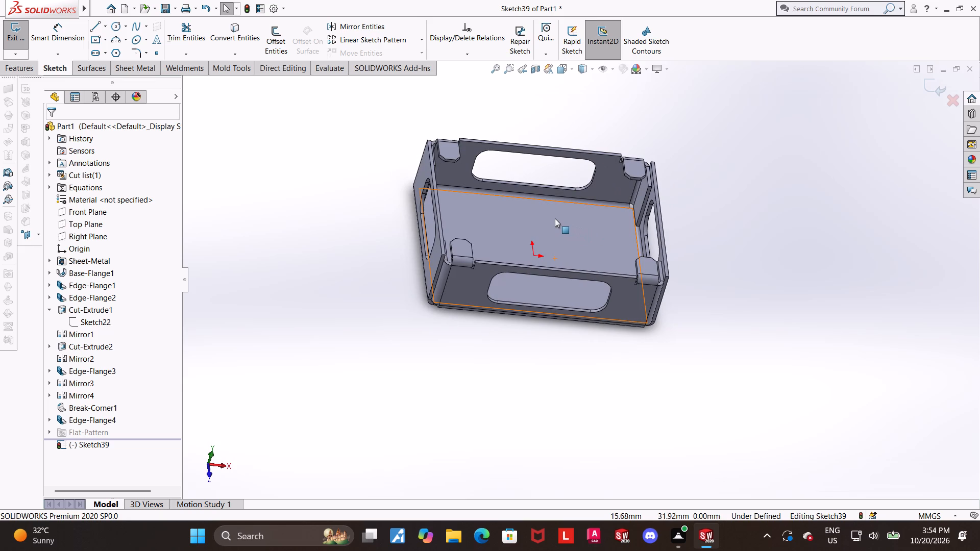
pyautogui.click(560, 67)
pyautogui.click(474, 285)
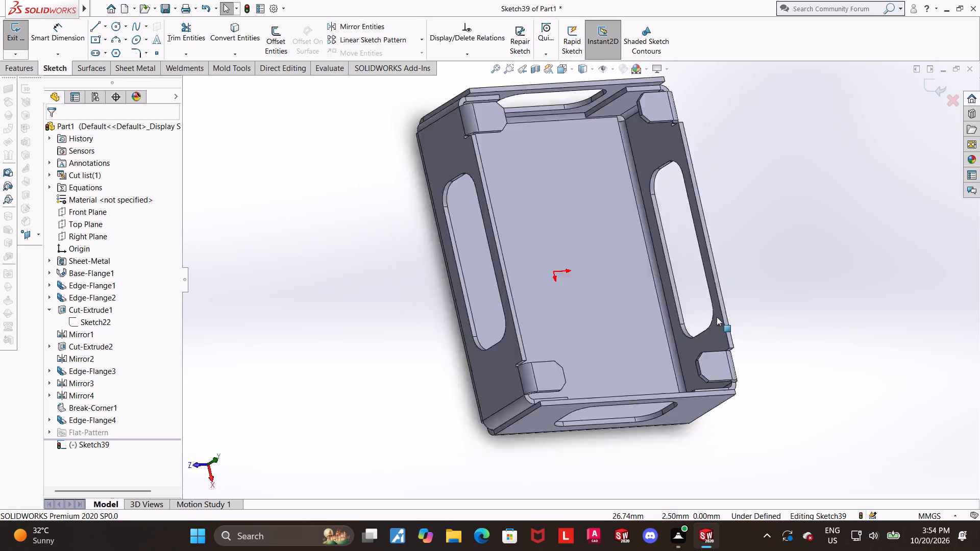
pyautogui.scroll(1, 683, 327)
pyautogui.scroll(-1, 771, 310)
pyautogui.scroll(2, 771, 310)
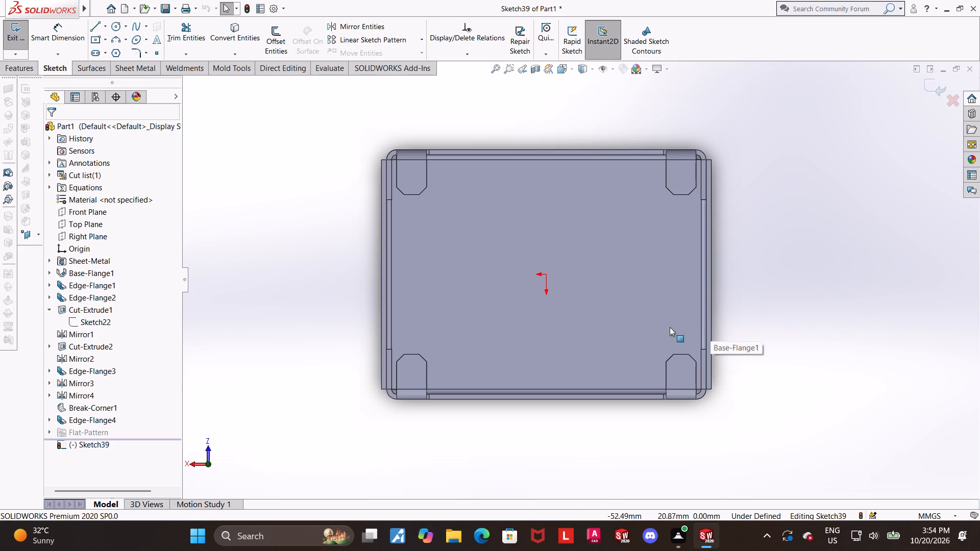
pyautogui.scroll(-1, 655, 325)
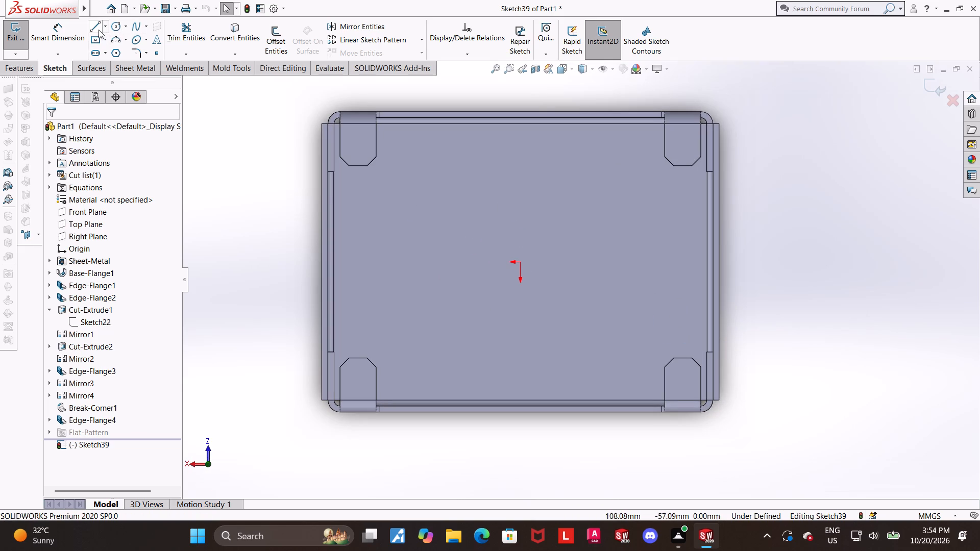
pyautogui.click(99, 36)
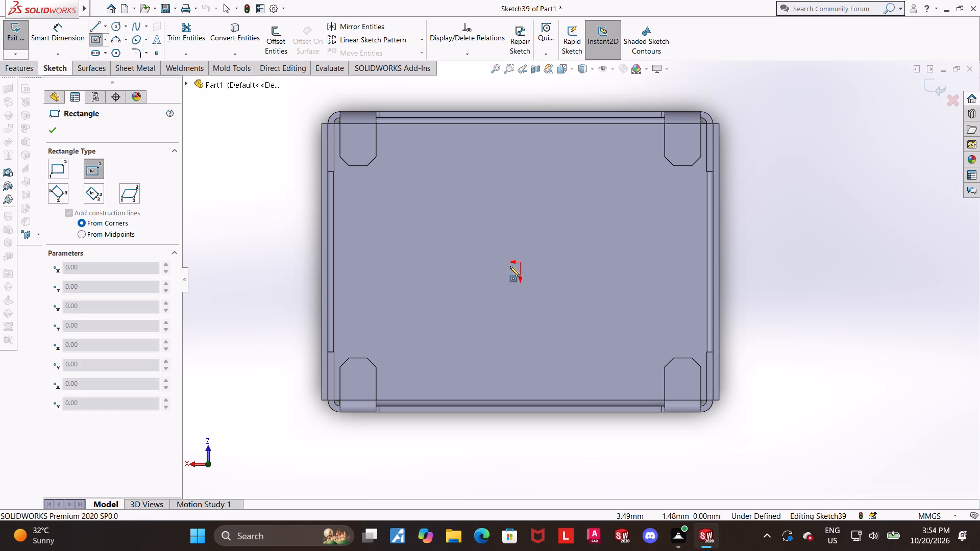
pyautogui.click(520, 263)
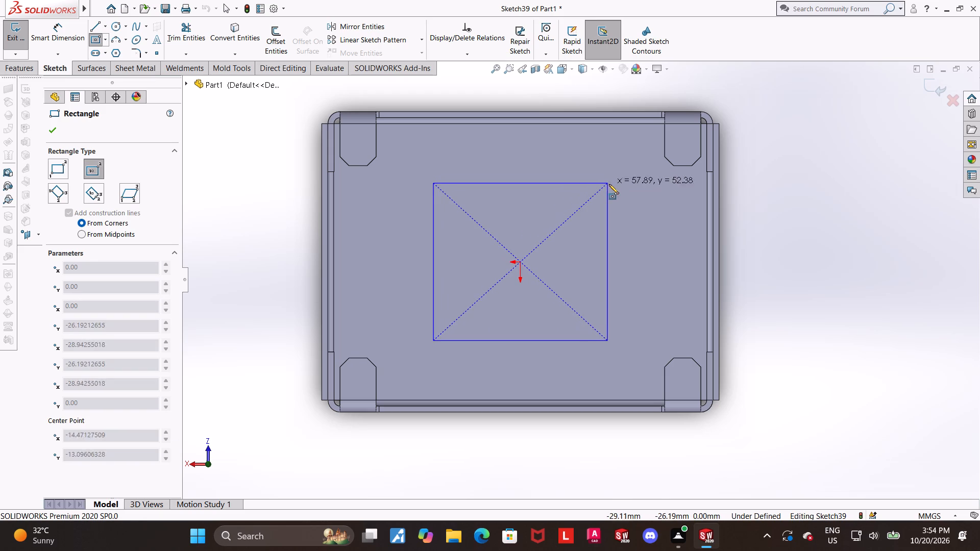
pyautogui.click(606, 179)
pyautogui.press('Escape')
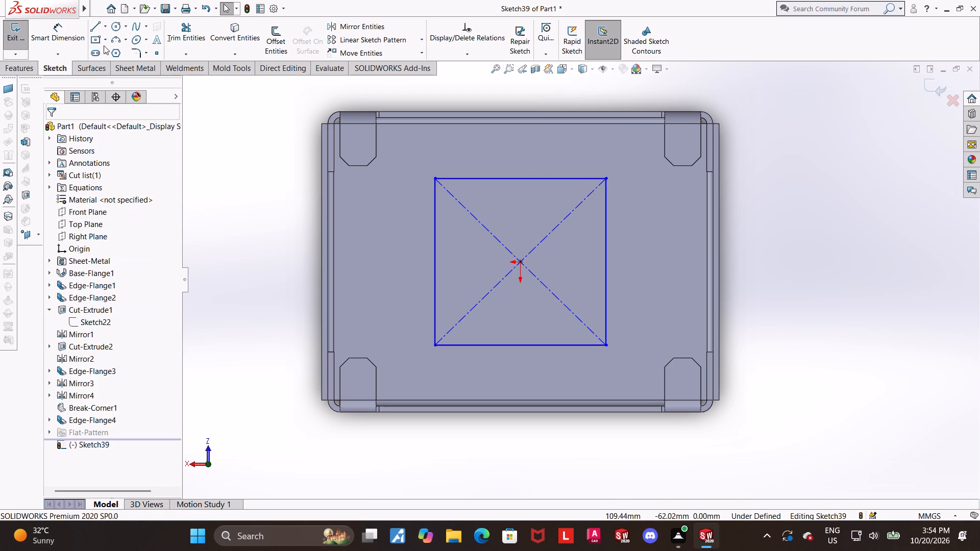
# Sketch a second center rectangle on the origin, about 37 mm wide and 72 mm tall, overlapping the first.
pyautogui.click(99, 41)
pyautogui.click(520, 261)
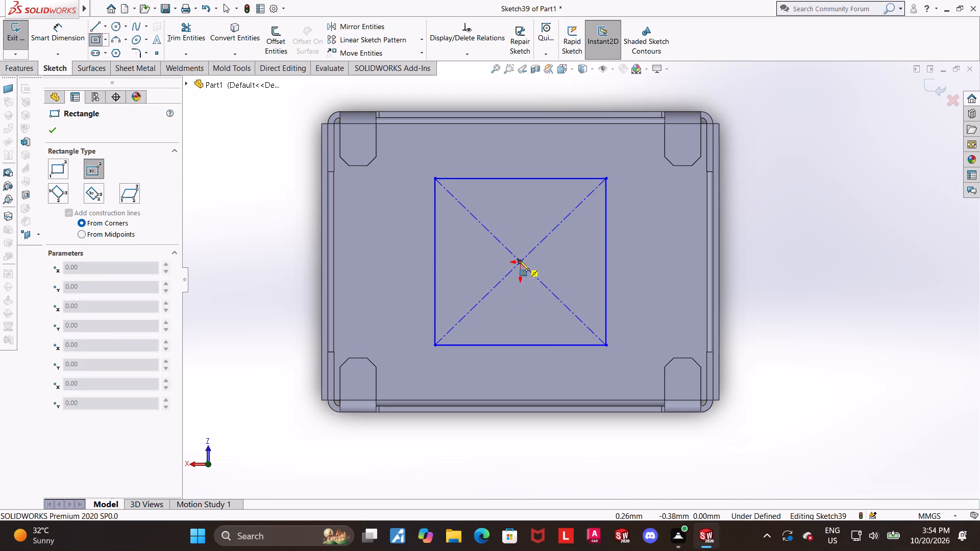
pyautogui.click(576, 154)
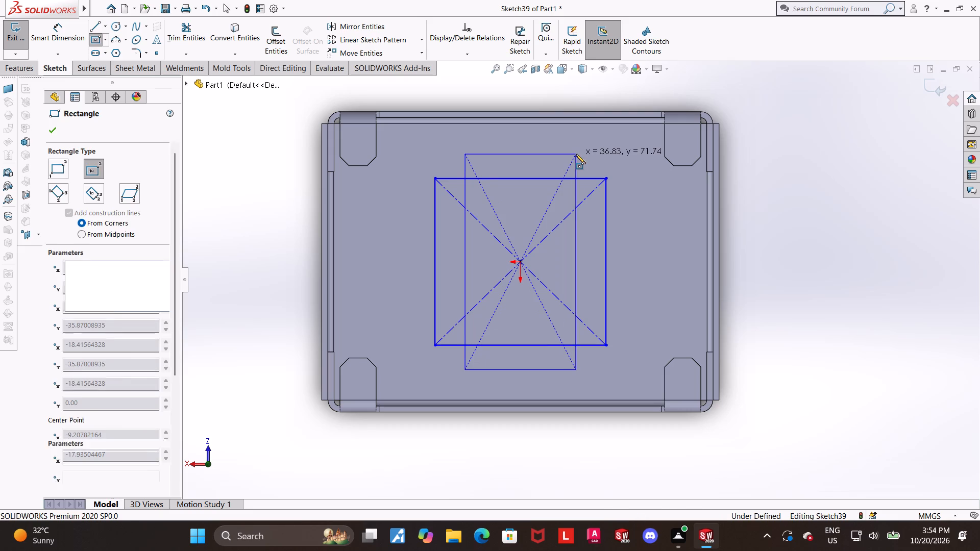
pyautogui.press('Escape')
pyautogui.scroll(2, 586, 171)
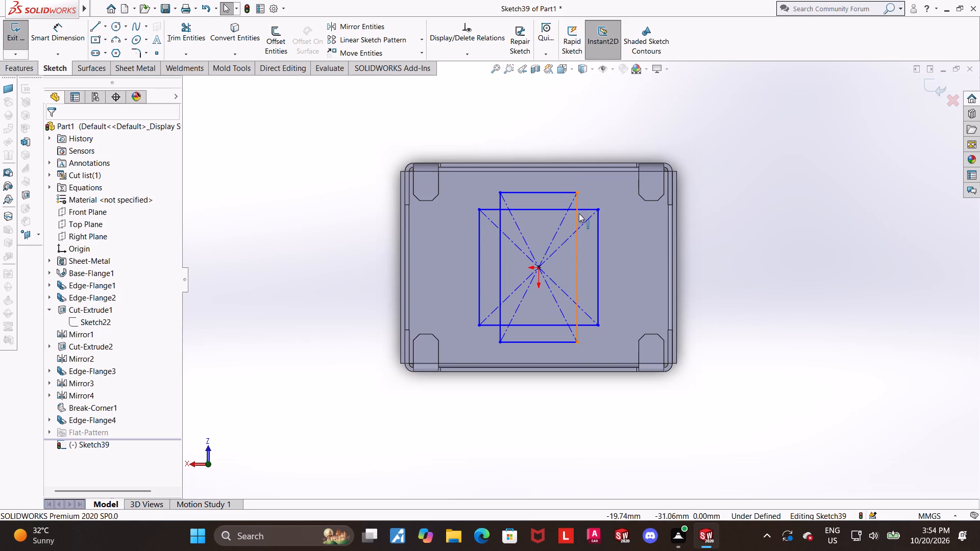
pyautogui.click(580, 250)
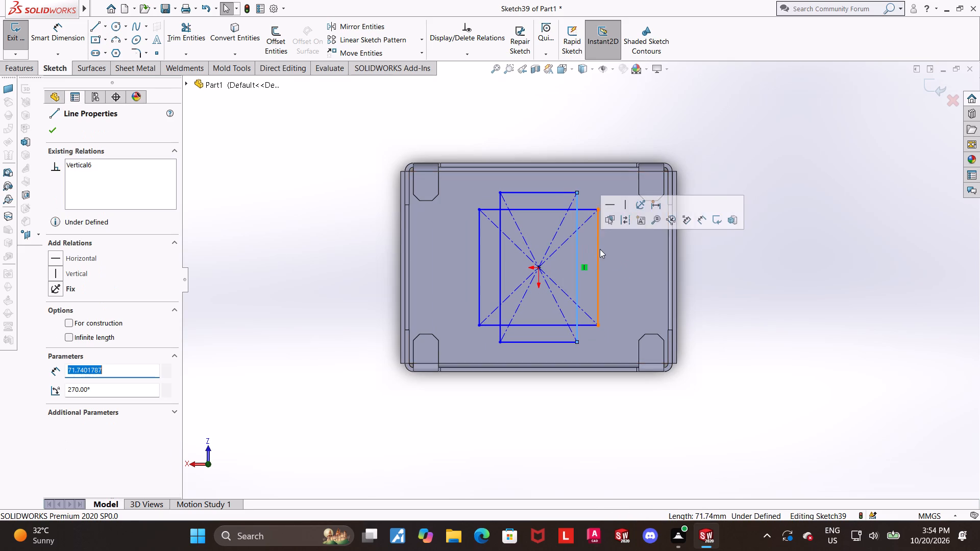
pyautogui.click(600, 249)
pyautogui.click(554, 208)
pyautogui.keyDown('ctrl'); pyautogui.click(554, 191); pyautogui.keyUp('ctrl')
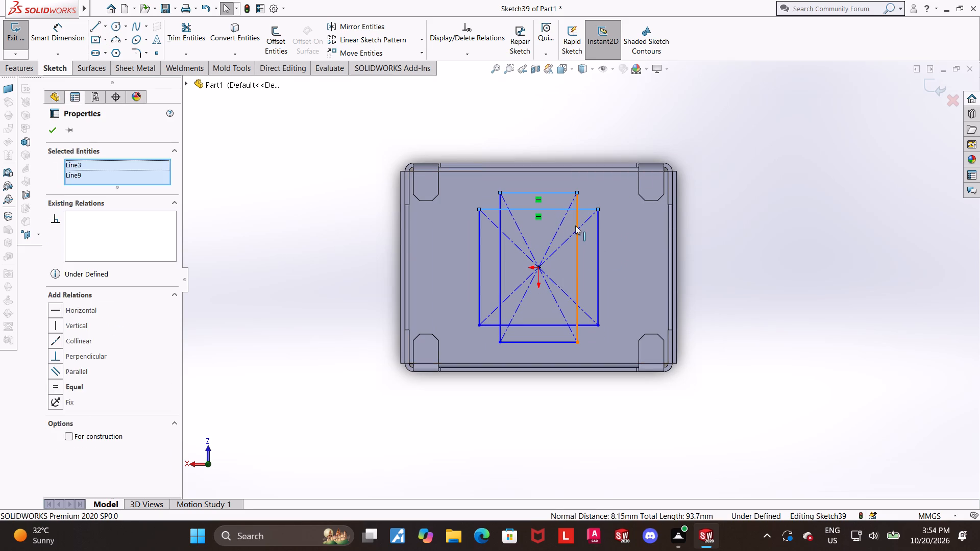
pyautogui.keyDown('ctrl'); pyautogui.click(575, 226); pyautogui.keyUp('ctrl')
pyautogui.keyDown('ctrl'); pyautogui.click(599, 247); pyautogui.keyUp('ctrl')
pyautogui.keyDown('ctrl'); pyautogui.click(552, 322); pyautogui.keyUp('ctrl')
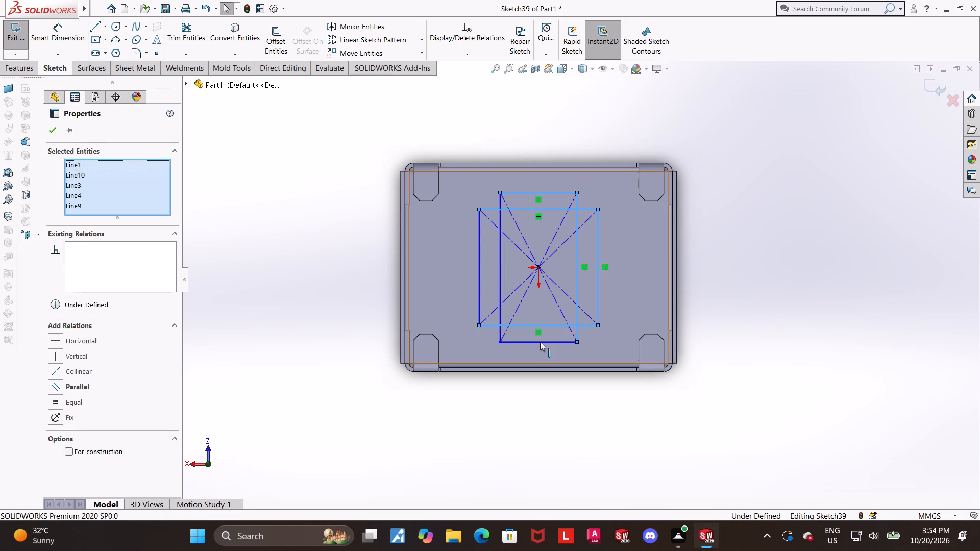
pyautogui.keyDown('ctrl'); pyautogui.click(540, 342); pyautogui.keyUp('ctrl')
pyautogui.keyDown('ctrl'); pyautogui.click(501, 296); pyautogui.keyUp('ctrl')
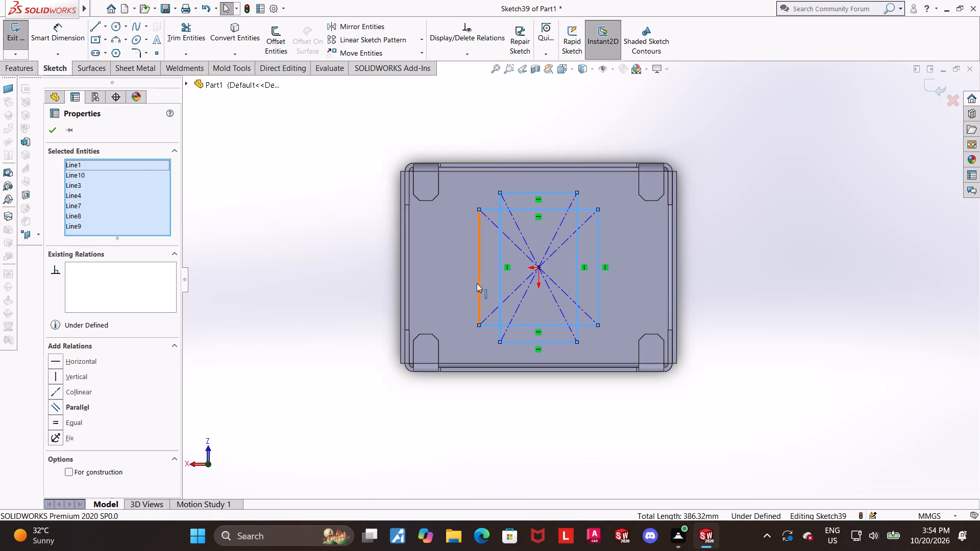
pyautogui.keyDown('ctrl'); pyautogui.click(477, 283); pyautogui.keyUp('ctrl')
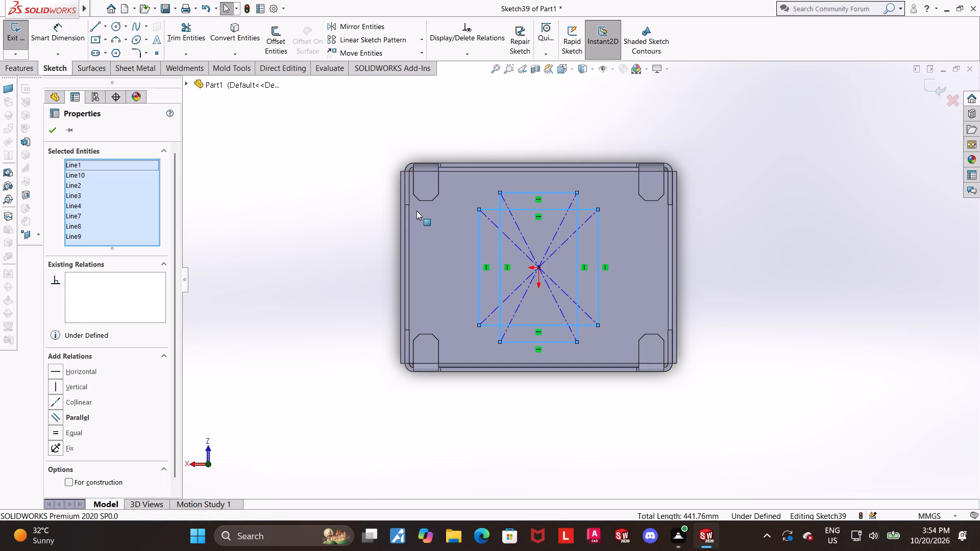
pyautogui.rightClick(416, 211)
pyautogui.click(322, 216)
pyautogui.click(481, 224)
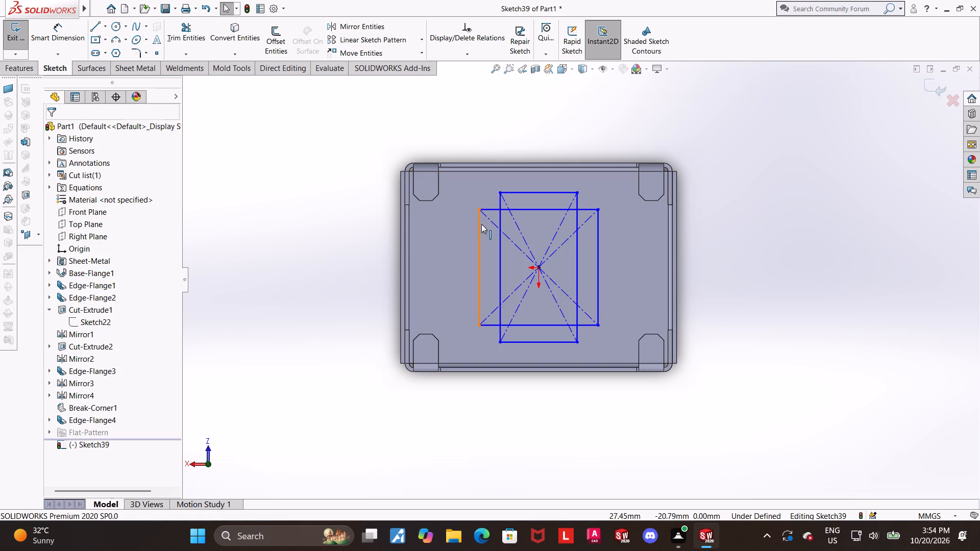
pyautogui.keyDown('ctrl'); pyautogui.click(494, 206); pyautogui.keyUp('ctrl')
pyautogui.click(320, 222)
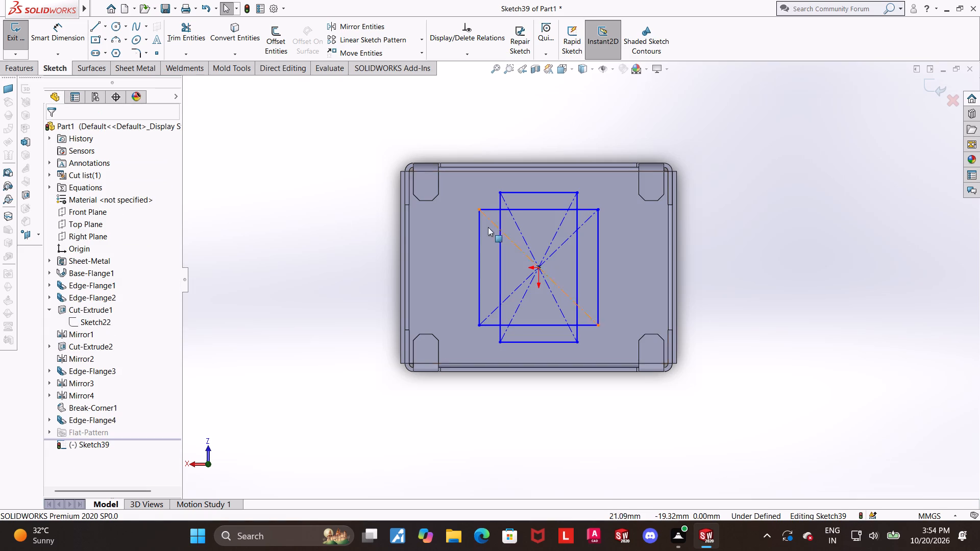
# Convert all eight outline edges of the two overlapping rectangles to construction geometry.
pyautogui.click(479, 227)
pyautogui.keyDown('ctrl'); pyautogui.click(523, 207); pyautogui.keyUp('ctrl')
pyautogui.keyDown('ctrl'); pyautogui.click(499, 220); pyautogui.keyUp('ctrl')
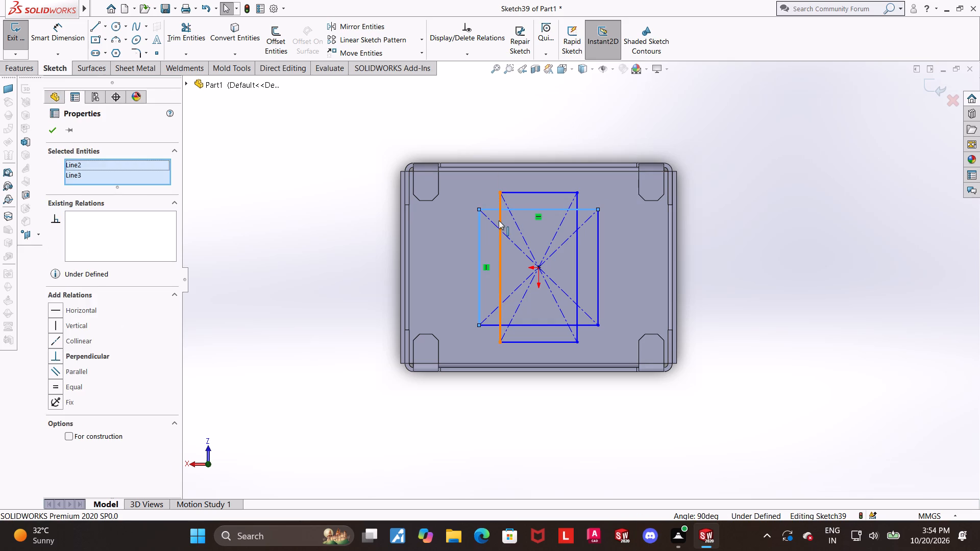
pyautogui.keyDown('ctrl'); pyautogui.click(520, 194); pyautogui.keyUp('ctrl')
pyautogui.keyDown('ctrl'); pyautogui.click(577, 249); pyautogui.keyUp('ctrl')
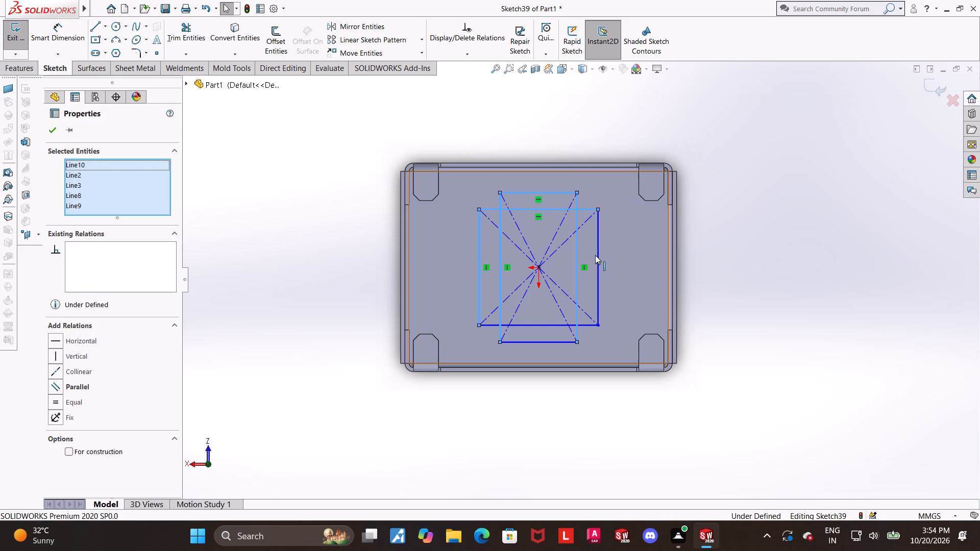
pyautogui.keyDown('ctrl'); pyautogui.click(596, 256); pyautogui.keyUp('ctrl')
pyautogui.keyDown('ctrl'); pyautogui.click(555, 344); pyautogui.keyUp('ctrl')
pyautogui.keyDown('ctrl'); pyautogui.click(548, 325); pyautogui.keyUp('ctrl')
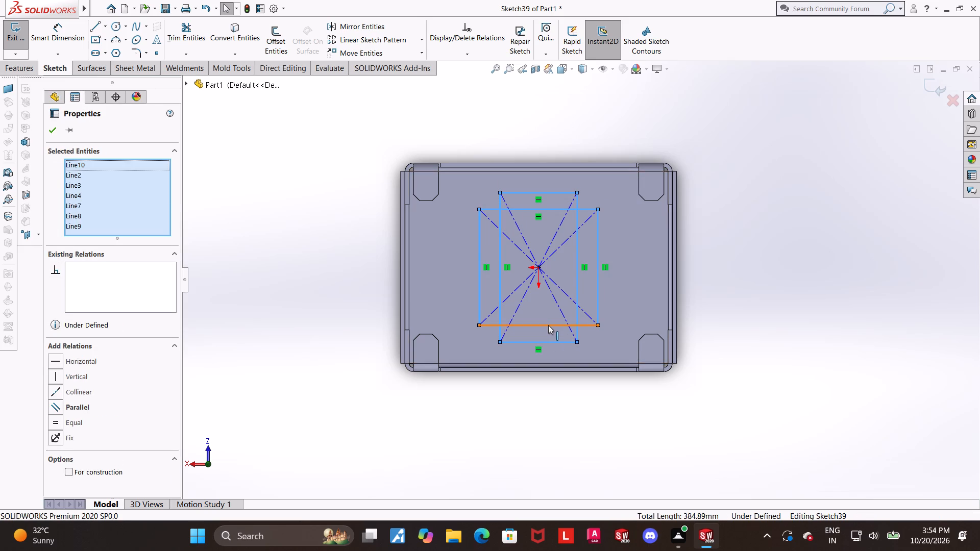
pyautogui.rightClick(548, 325)
pyautogui.click(572, 312)
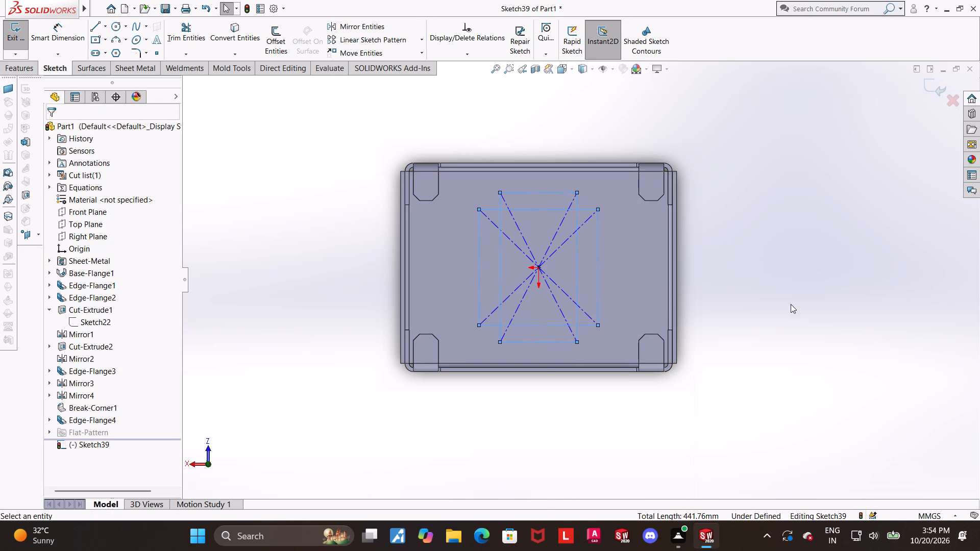
pyautogui.click(791, 304)
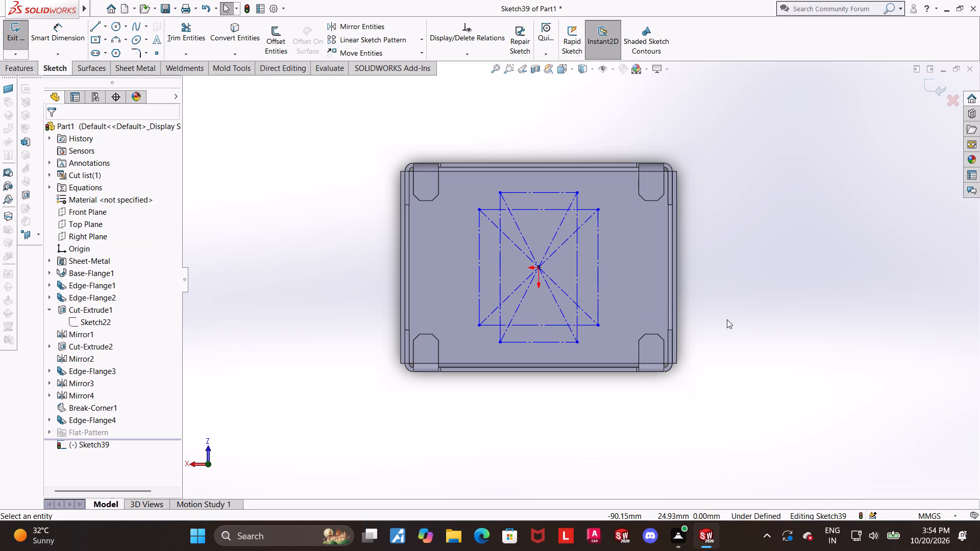
# Dimension the vertical edge of the wider construction rectangle to 50 mm.
pyautogui.scroll(1, 727, 319)
pyautogui.scroll(-1, 601, 305)
pyautogui.scroll(-2, 521, 244)
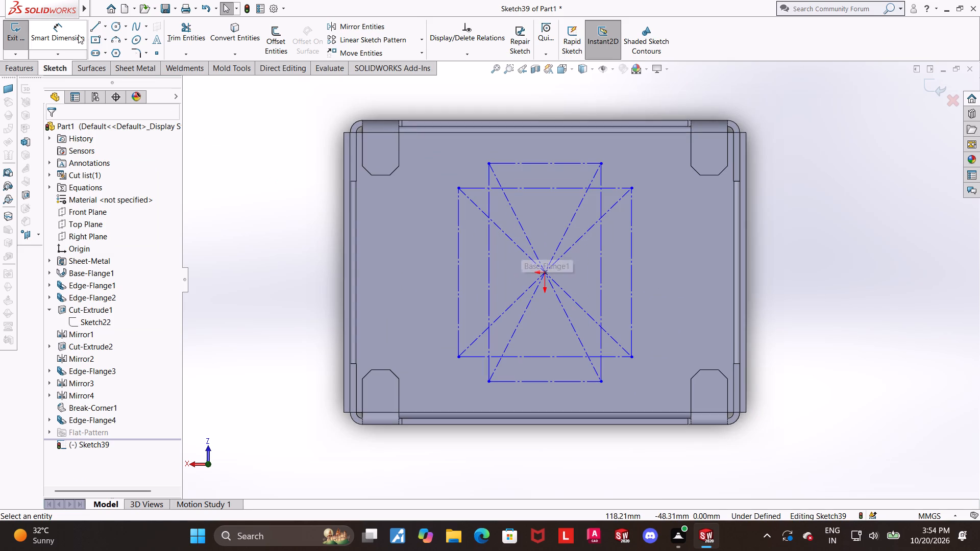
pyautogui.click(76, 34)
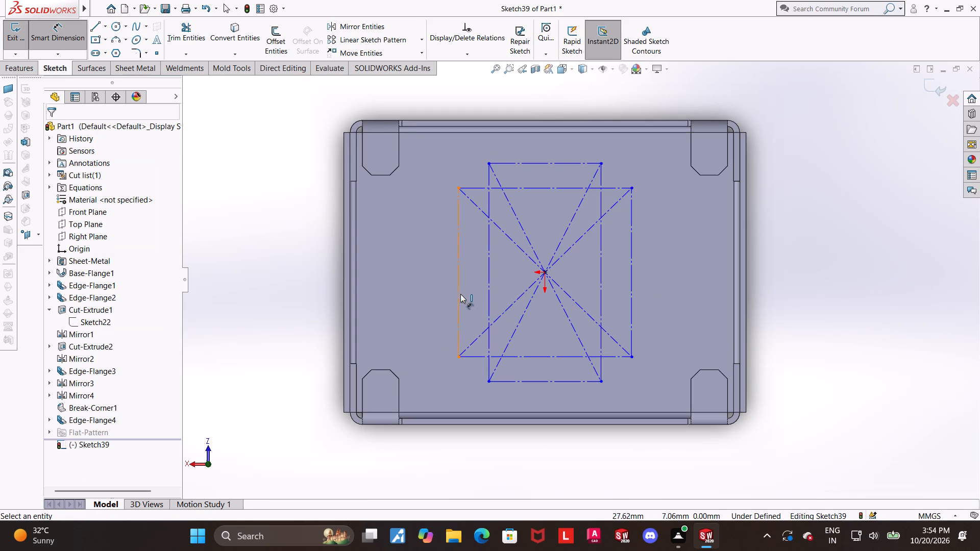
pyautogui.click(459, 292)
pyautogui.click(421, 291)
pyautogui.write('50')
pyautogui.press('Return')
pyautogui.press('Escape')
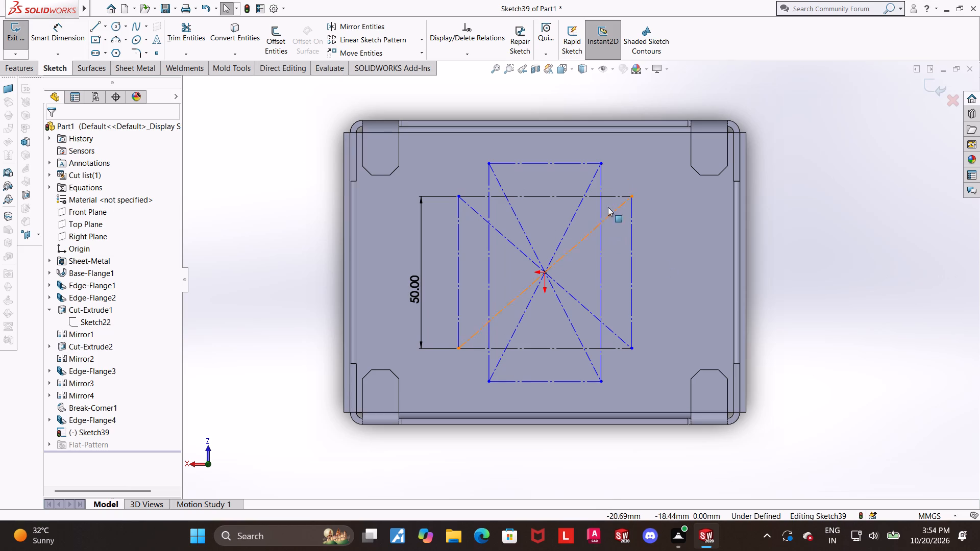
# Make two adjacent edges of the 50 mm rectangle equal to turn it into a square.
pyautogui.click(610, 196)
pyautogui.keyDown('ctrl'); pyautogui.click(629, 221); pyautogui.keyUp('ctrl')
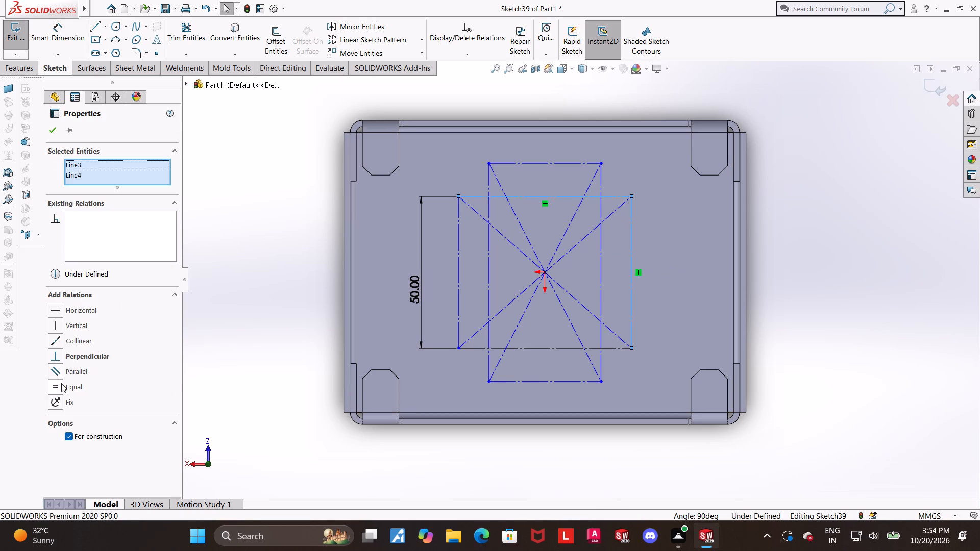
pyautogui.click(57, 384)
pyautogui.click(788, 358)
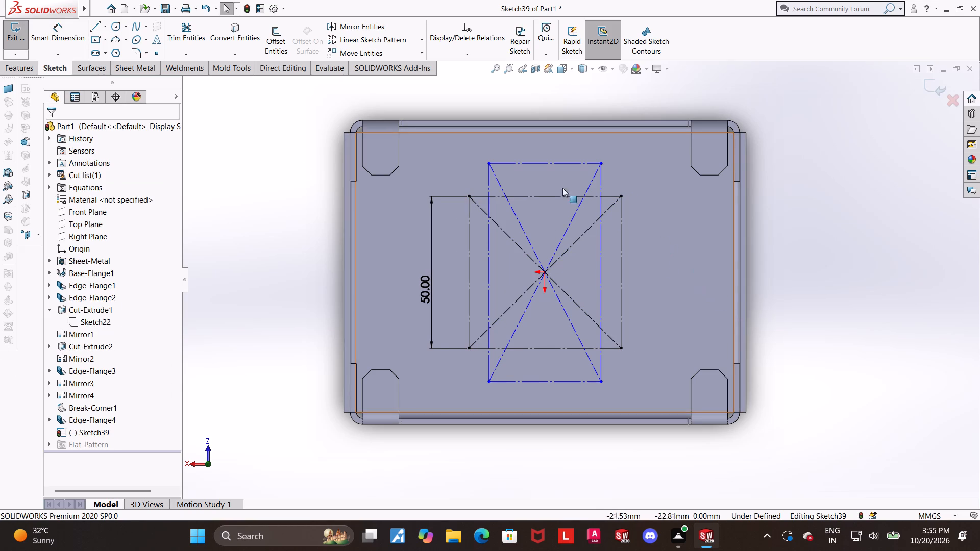
# Dimension the narrower construction rectangle to 80 mm tall and 40 mm wide.
pyautogui.click(60, 36)
pyautogui.click(518, 165)
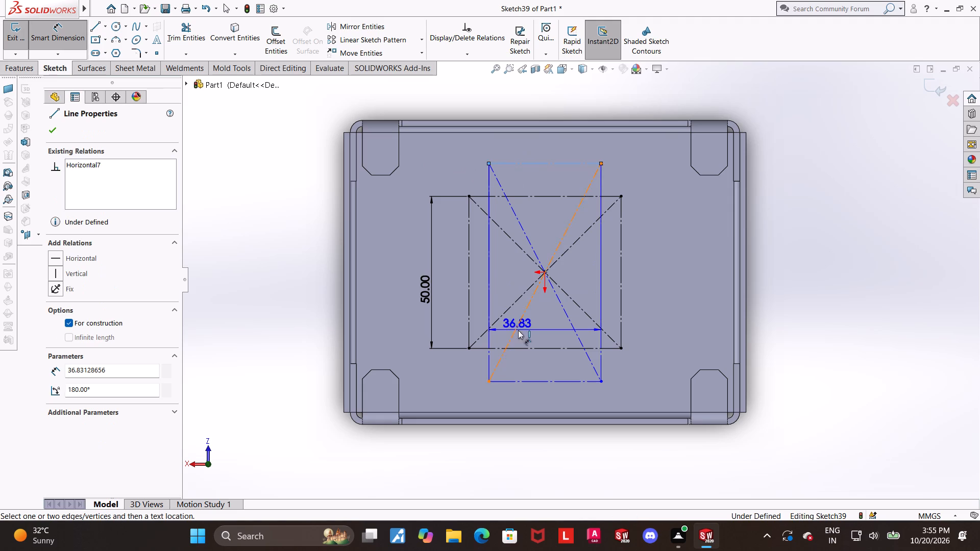
pyautogui.click(516, 382)
pyautogui.click(688, 282)
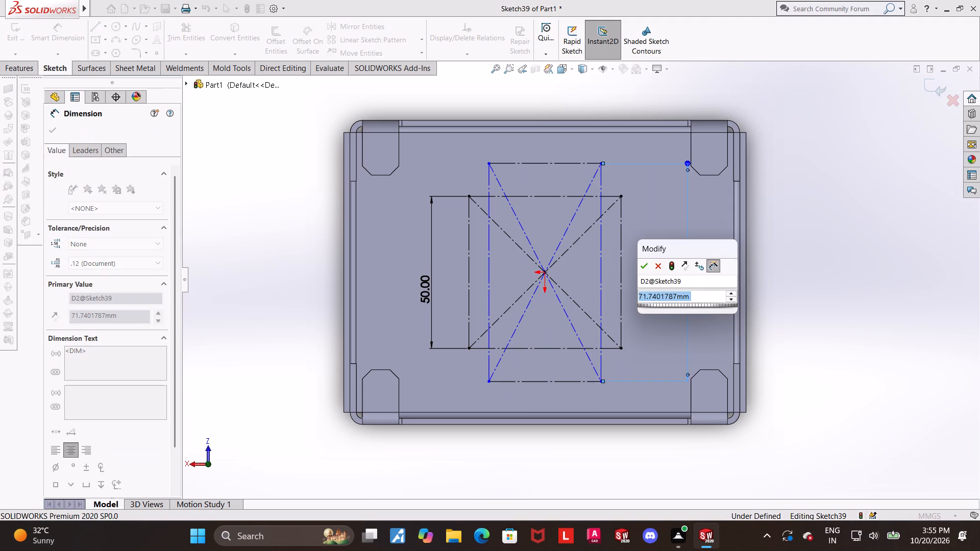
pyautogui.write('80')
pyautogui.press('Return')
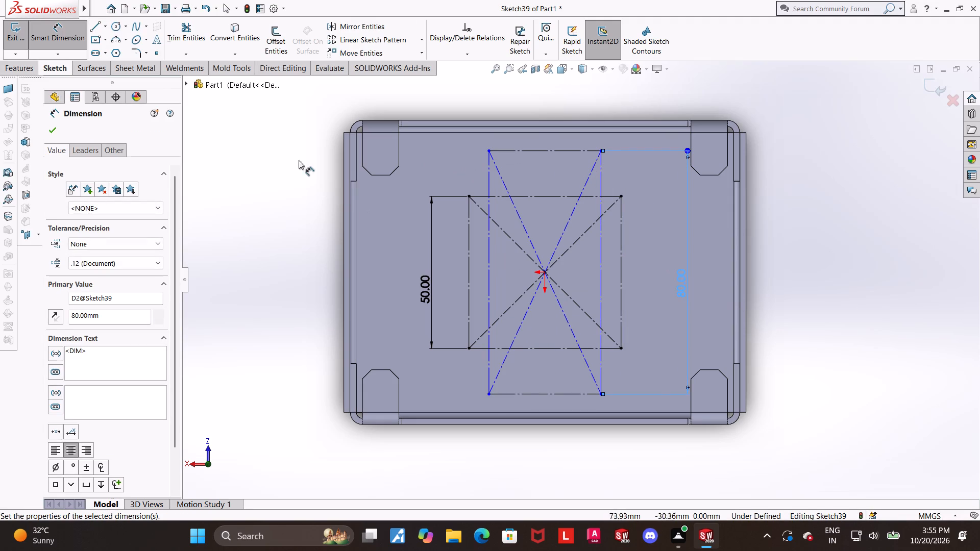
pyautogui.doubleClick(563, 397)
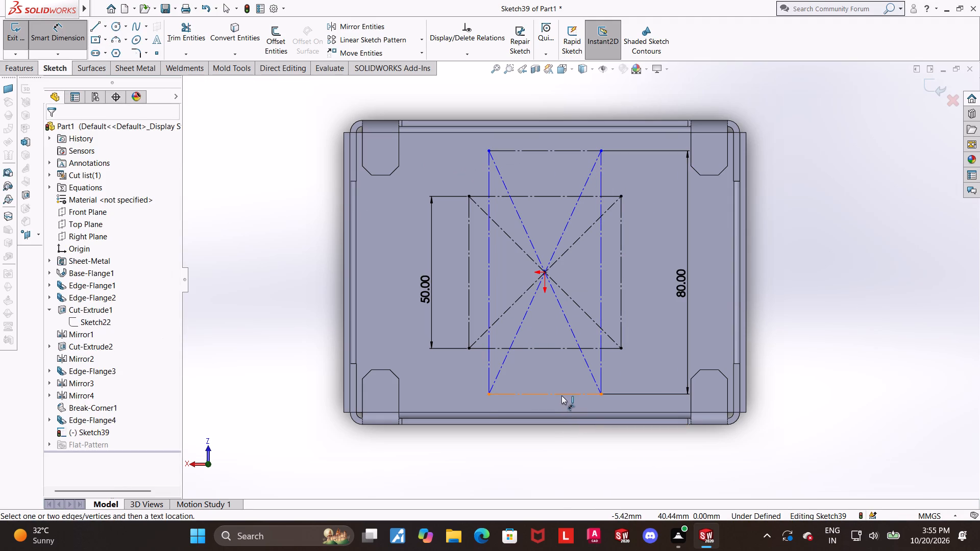
pyautogui.click(560, 435)
pyautogui.press('5')
pyautogui.press('BackSpace')
pyautogui.write('40')
pyautogui.press('Return')
pyautogui.scroll(1, 592, 416)
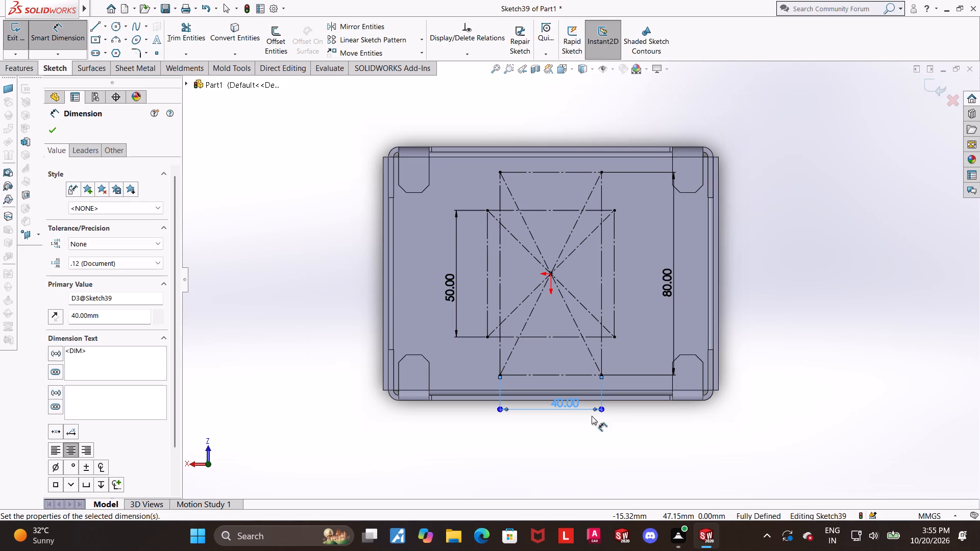
pyautogui.click(776, 301)
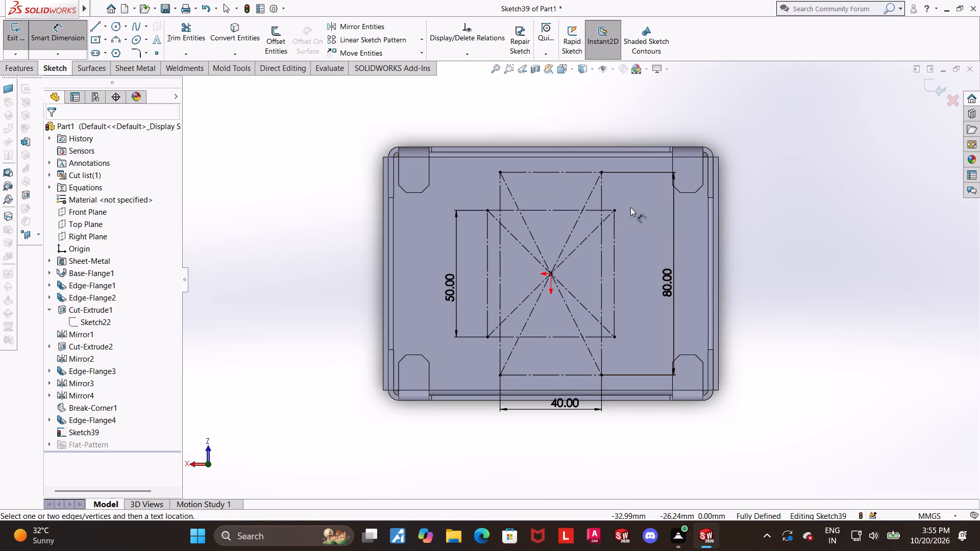
# Sketch a circle centred on the upper-right corner of the 40x80 mm construction rectangle and dimension its diameter to 4 mm.
pyautogui.scroll(-2, 601, 212)
pyautogui.scroll(-6, 627, 175)
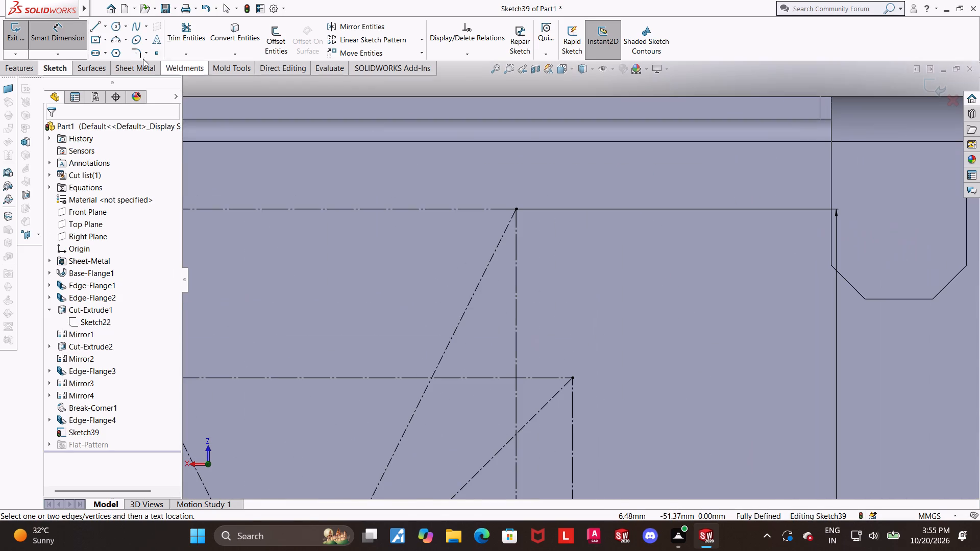
pyautogui.click(117, 27)
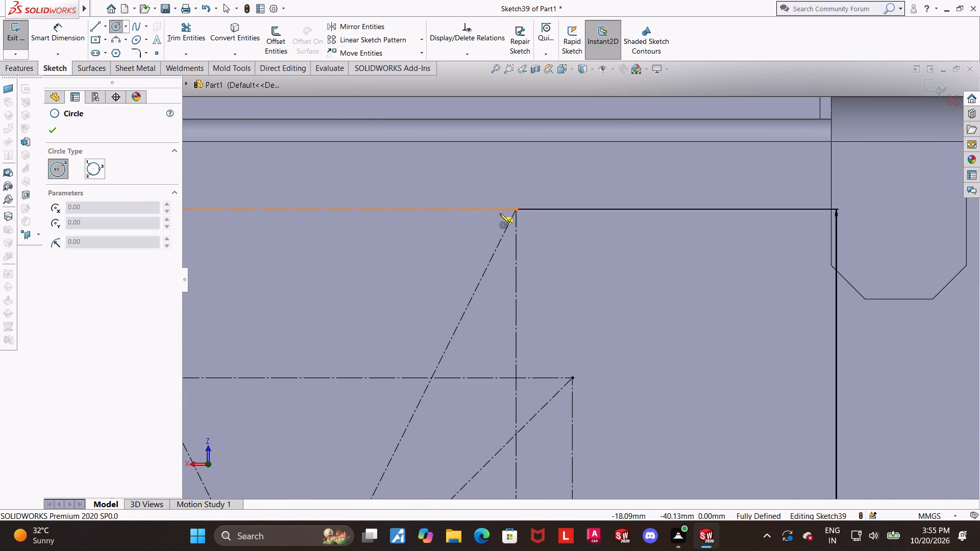
pyautogui.click(515, 209)
pyautogui.click(538, 194)
pyautogui.press('Escape')
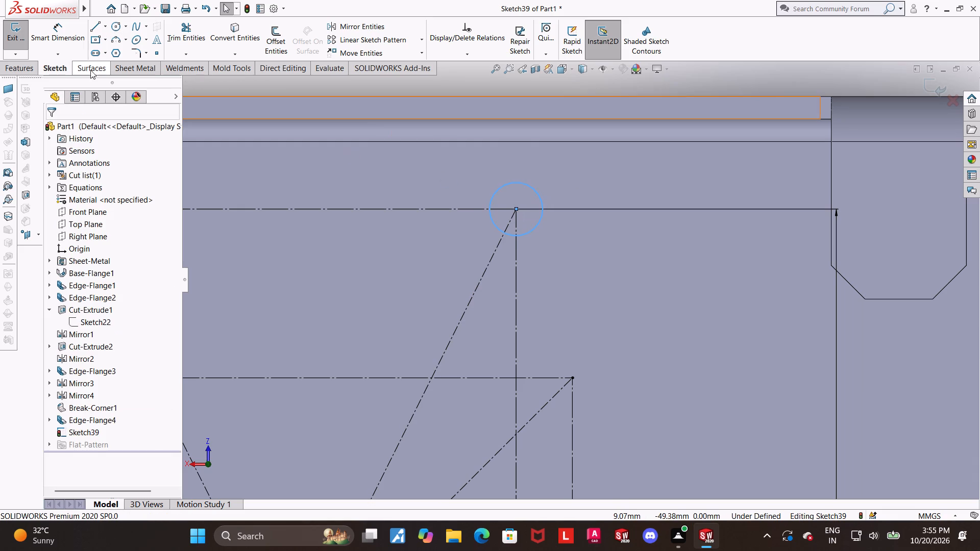
pyautogui.click(70, 28)
pyautogui.click(538, 223)
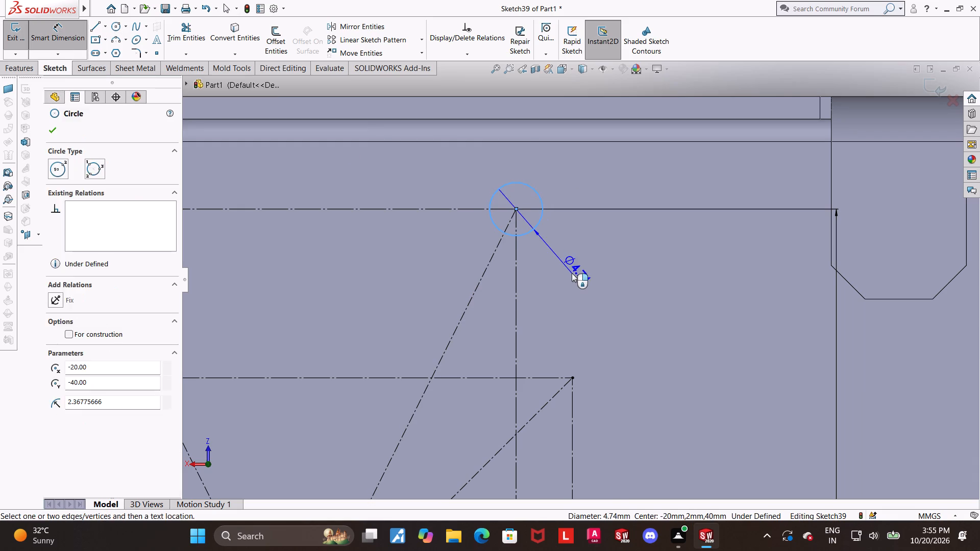
pyautogui.click(572, 273)
pyautogui.press('4')
pyautogui.press('Return')
pyautogui.press('Escape')
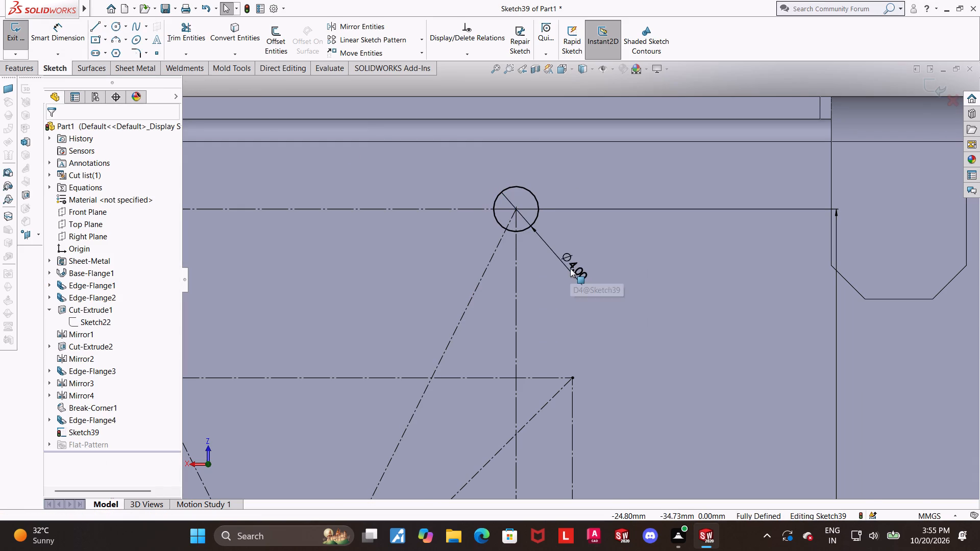
# Sketch a circle centred on the upper-right corner of the 50 mm construction square and dimension its diameter to 5 mm.
pyautogui.scroll(2, 570, 268)
pyautogui.click(112, 28)
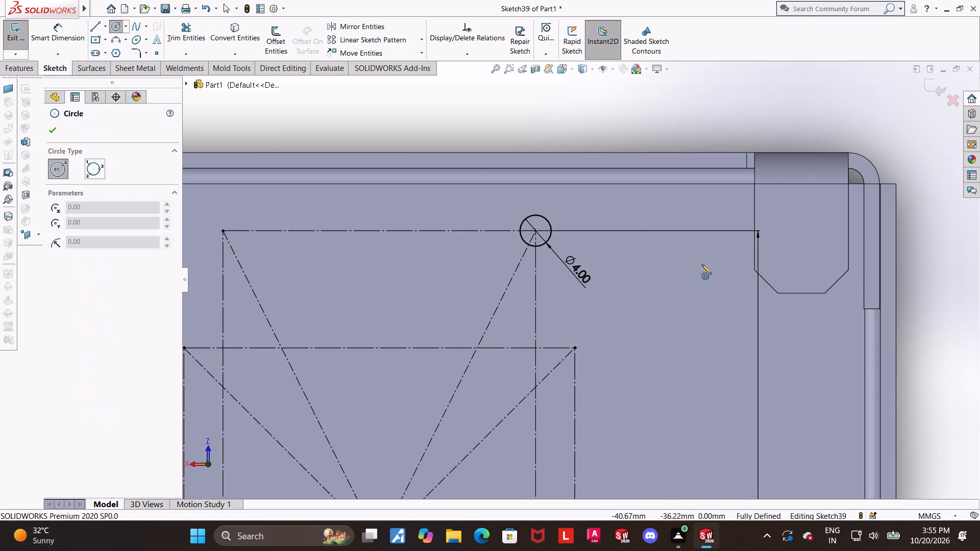
pyautogui.click(575, 347)
pyautogui.click(598, 332)
pyautogui.press('Escape')
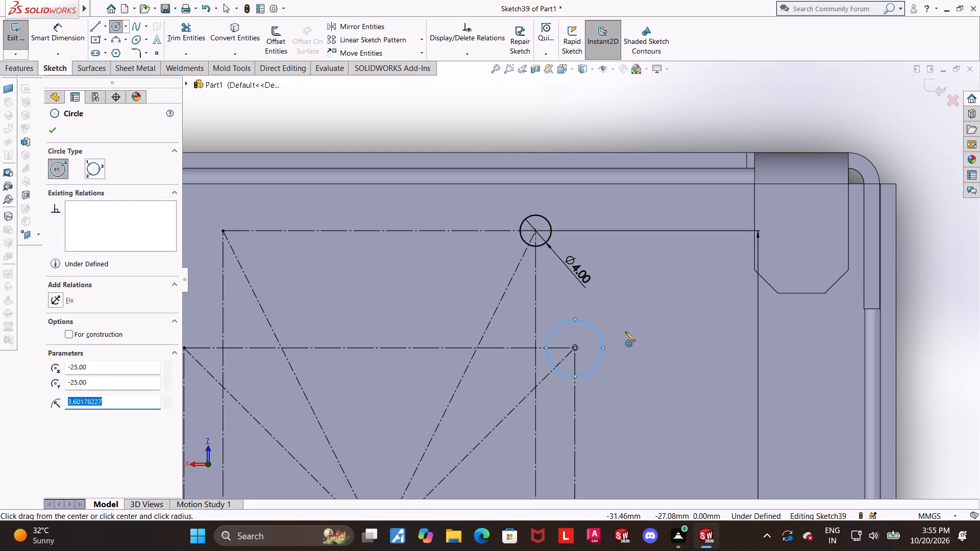
pyautogui.press('Escape')
pyautogui.press('Escape')
pyautogui.scroll(2, 631, 339)
pyautogui.scroll(-2, 584, 329)
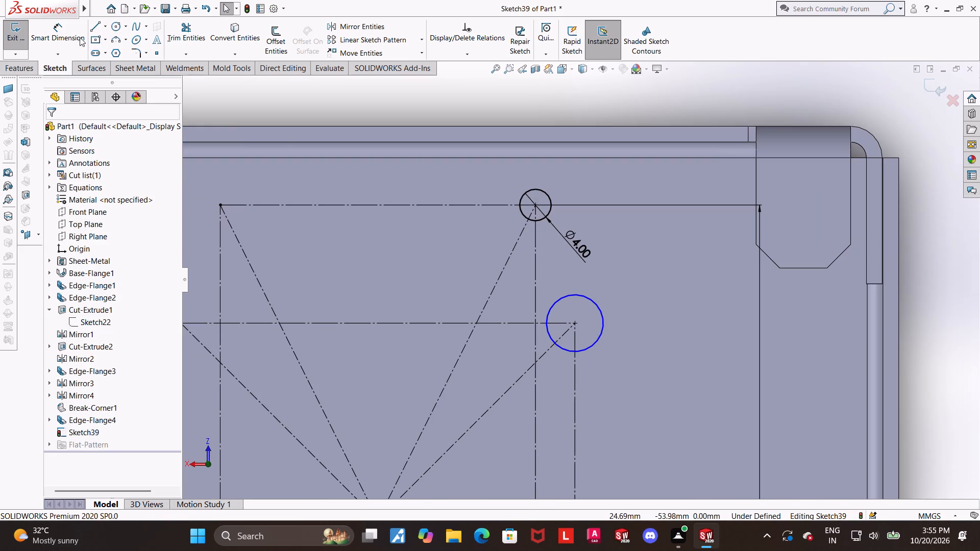
pyautogui.click(79, 37)
pyautogui.click(596, 306)
pyautogui.click(615, 299)
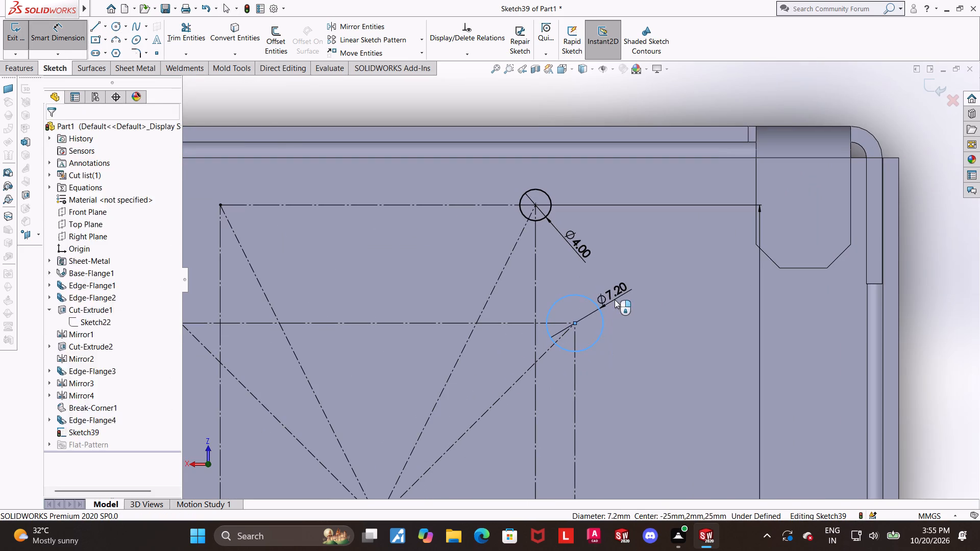
pyautogui.press('5')
pyautogui.press('Return')
pyautogui.press('Escape')
# Sketch one circle on the upper-left corner of the 40x80 mm rectangle and one on the upper-left corner of the 50 mm square.
pyautogui.scroll(1, 653, 305)
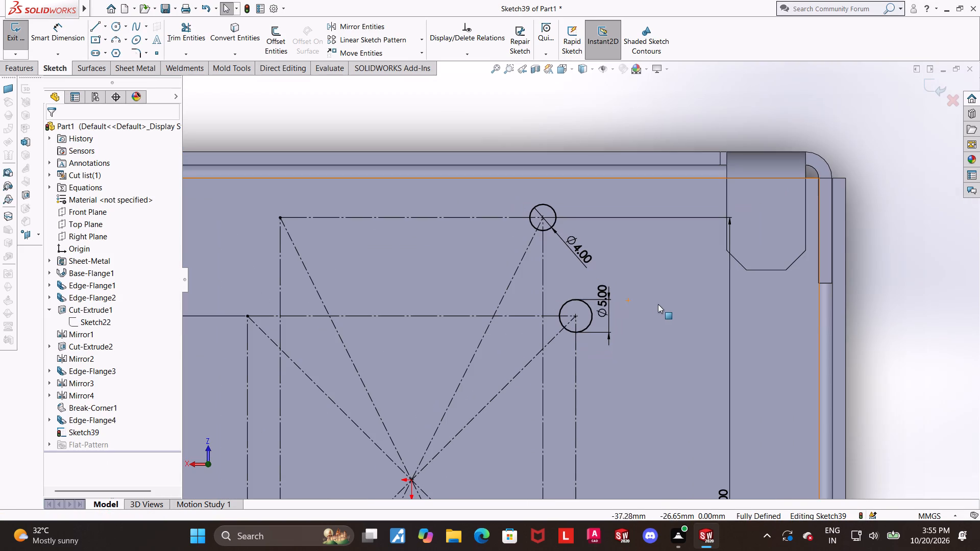
pyautogui.click(118, 27)
pyautogui.scroll(1, 575, 175)
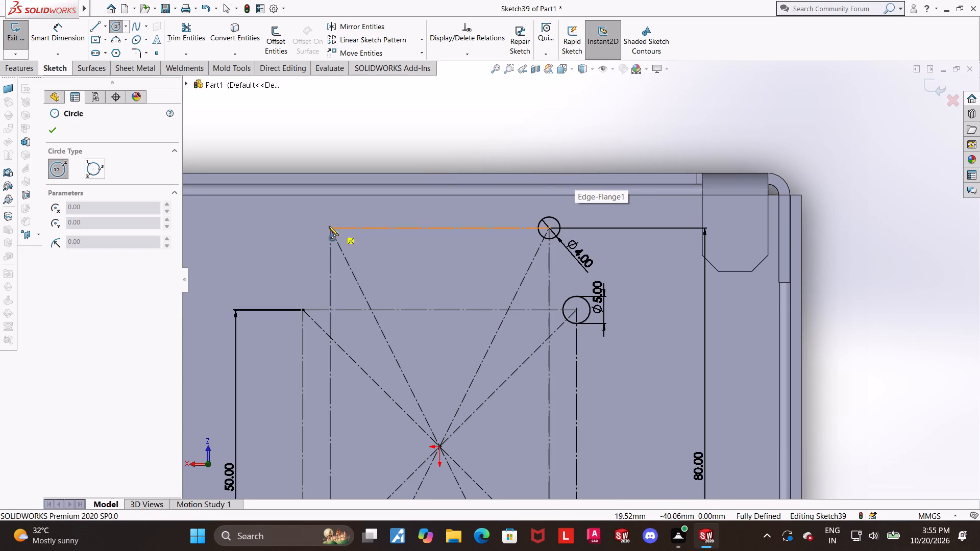
pyautogui.click(329, 228)
pyautogui.click(340, 219)
pyautogui.press('Escape')
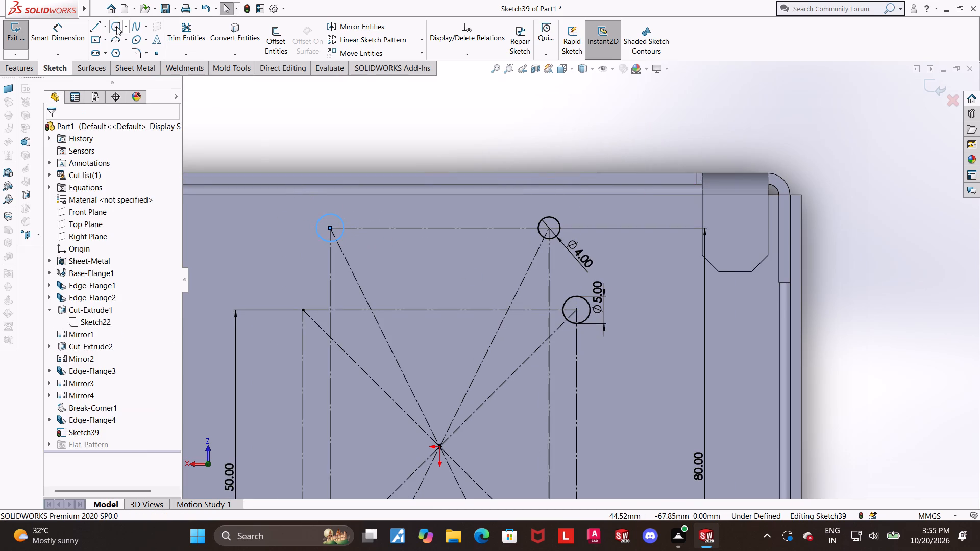
pyautogui.click(114, 25)
pyautogui.click(303, 310)
pyautogui.click(304, 289)
pyautogui.press('Escape')
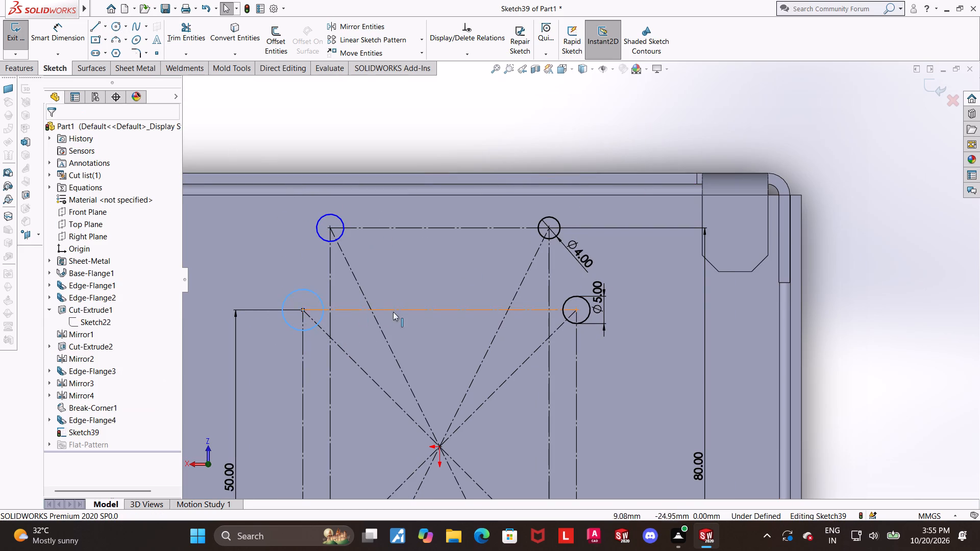
pyautogui.press('Escape')
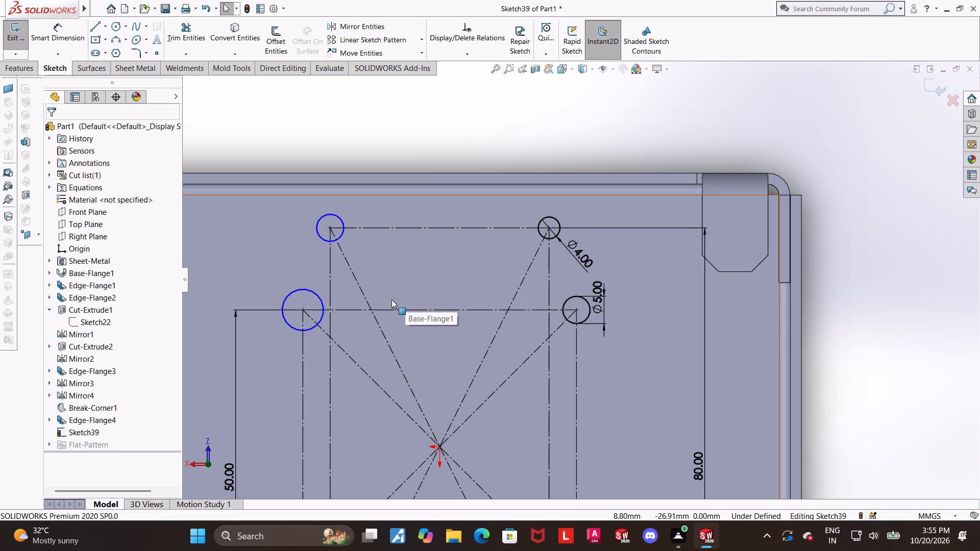
pyautogui.press('Escape')
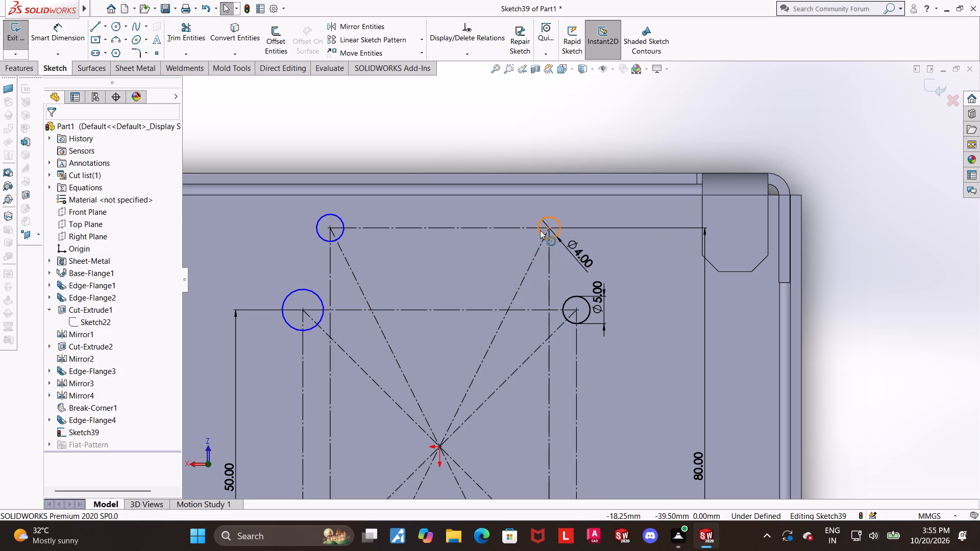
# Make the circle on the 40x80 mm rectangle's upper-left corner equal to the 4 mm circle.
pyautogui.click(540, 230)
pyautogui.keyDown('ctrl'); pyautogui.click(343, 234); pyautogui.keyUp('ctrl')
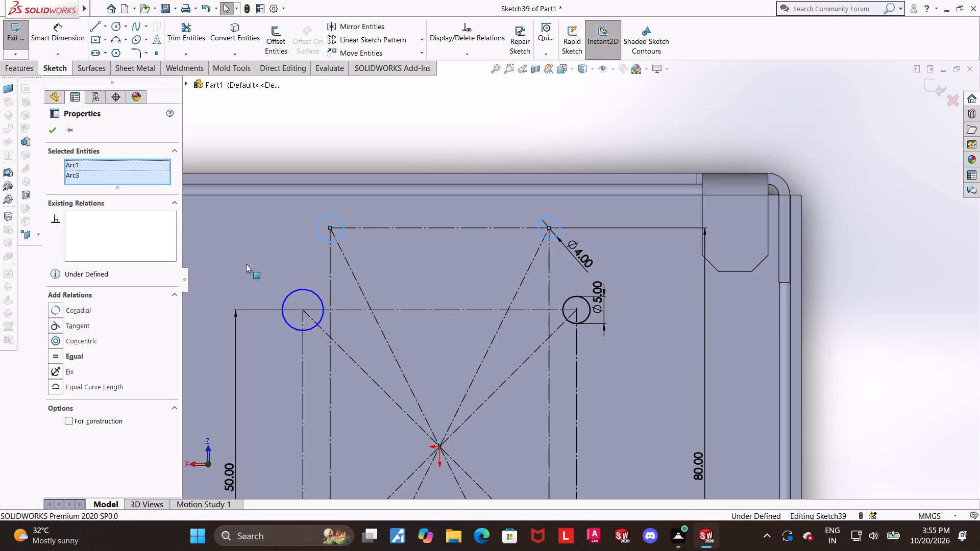
pyautogui.click(54, 354)
pyautogui.click(436, 125)
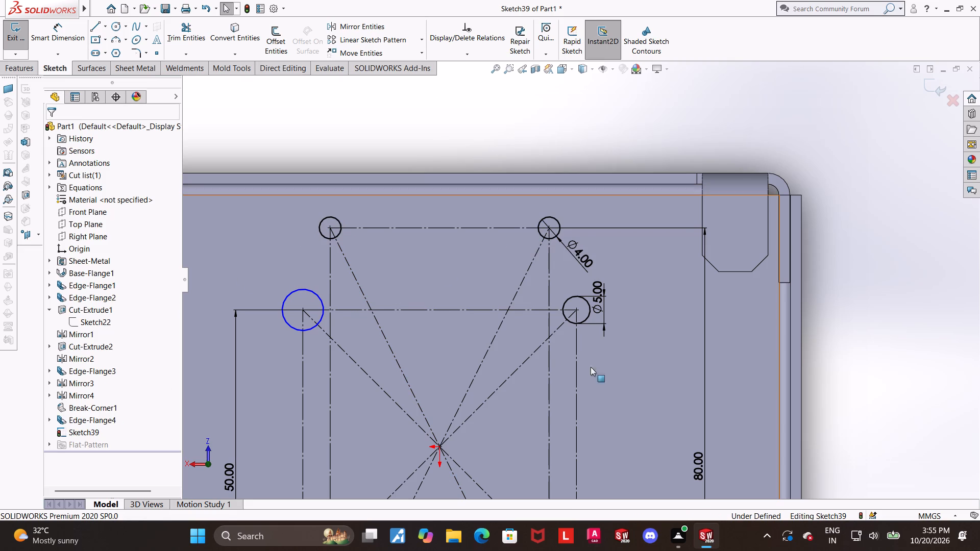
# Make the circle on the 50 mm square's upper-left corner equal to the 5 mm circle.
pyautogui.click(572, 323)
pyautogui.keyDown('ctrl'); pyautogui.click(290, 325); pyautogui.keyUp('ctrl')
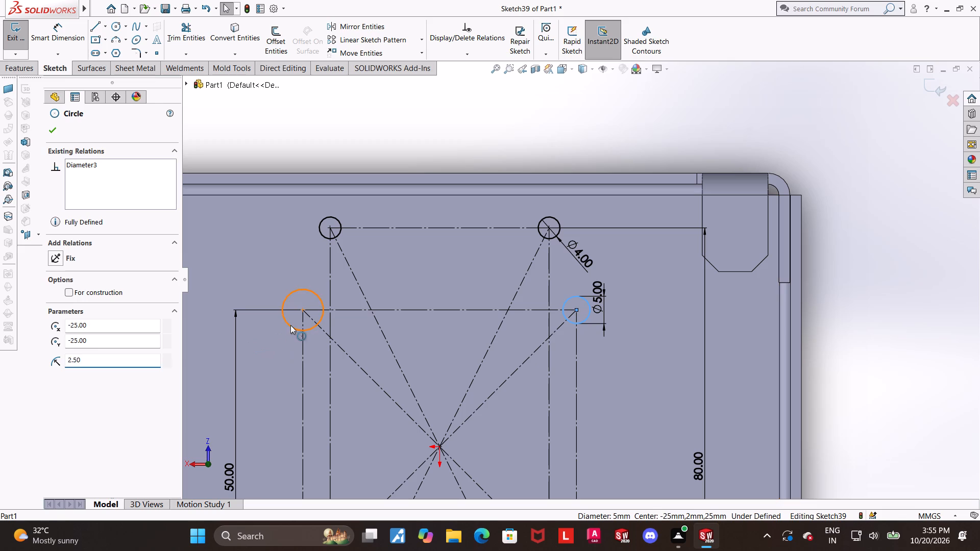
pyautogui.click(56, 359)
pyautogui.scroll(7, 769, 312)
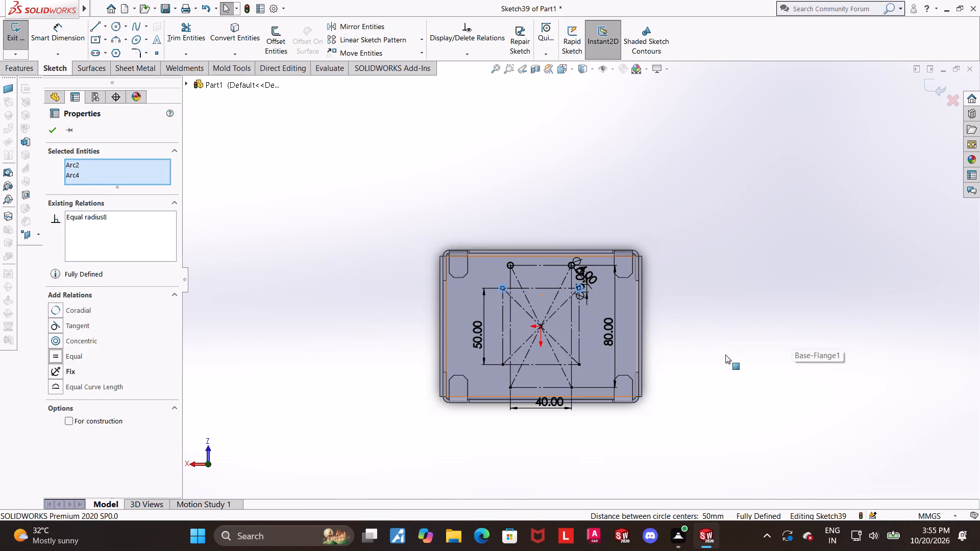
pyautogui.click(659, 377)
# Sketch a circle on each of the two lower corners of the 40x80 mm construction rectangle.
pyautogui.scroll(-4, 578, 378)
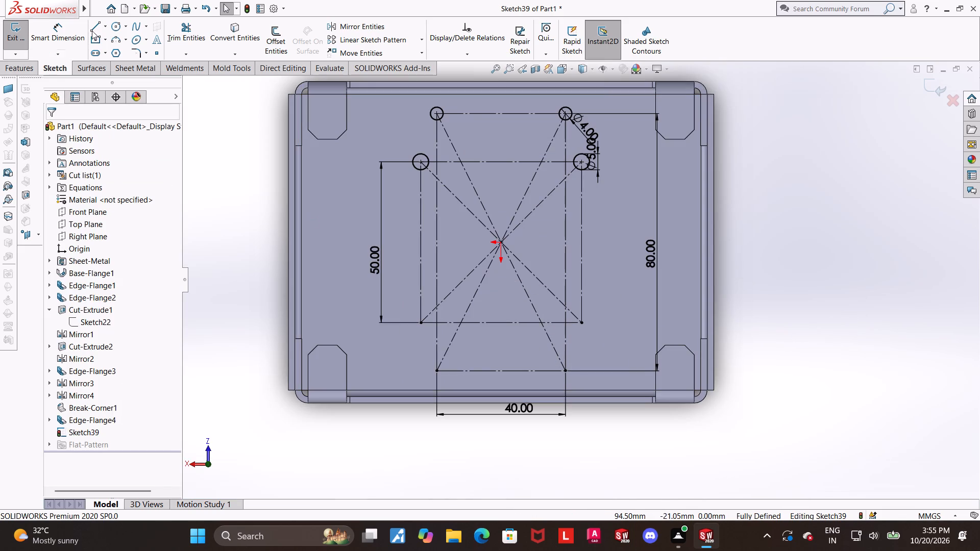
pyautogui.click(114, 28)
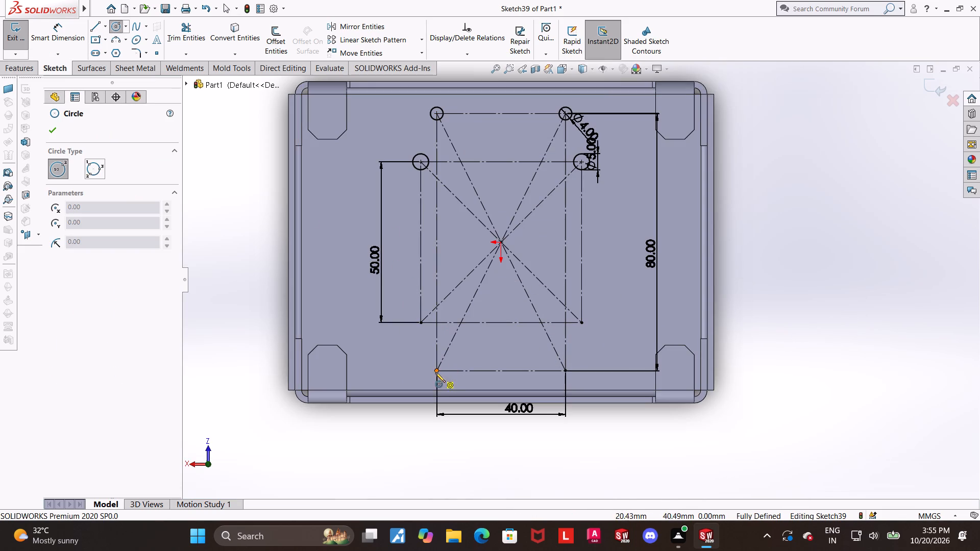
pyautogui.click(435, 372)
pyautogui.click(450, 361)
pyautogui.press('Escape')
pyautogui.click(113, 32)
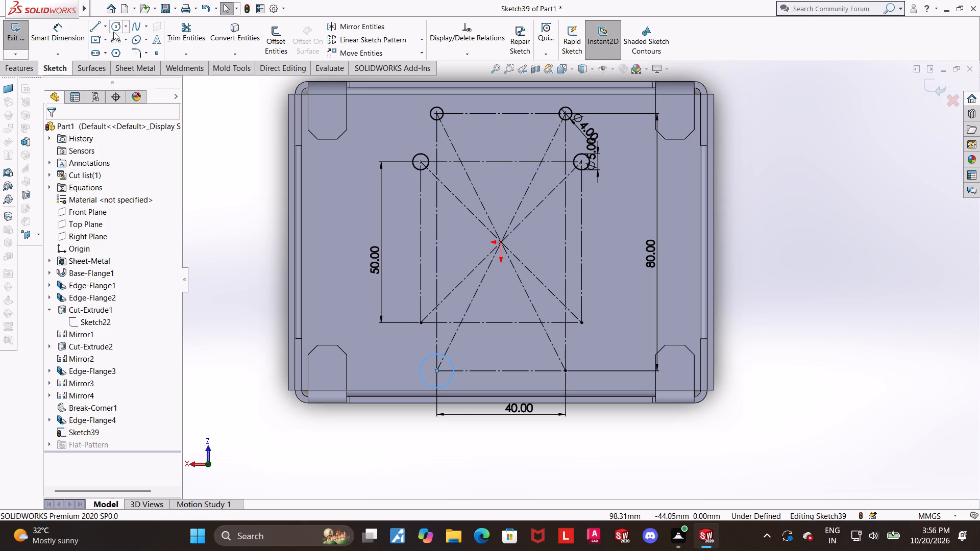
pyautogui.click(566, 371)
pyautogui.click(574, 362)
pyautogui.press('Escape')
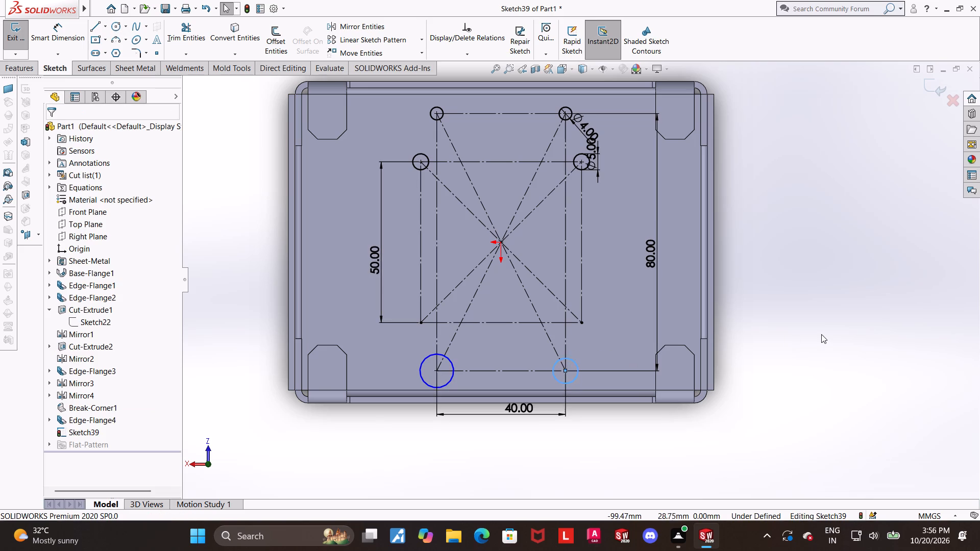
pyautogui.press('Escape')
pyautogui.click(821, 334)
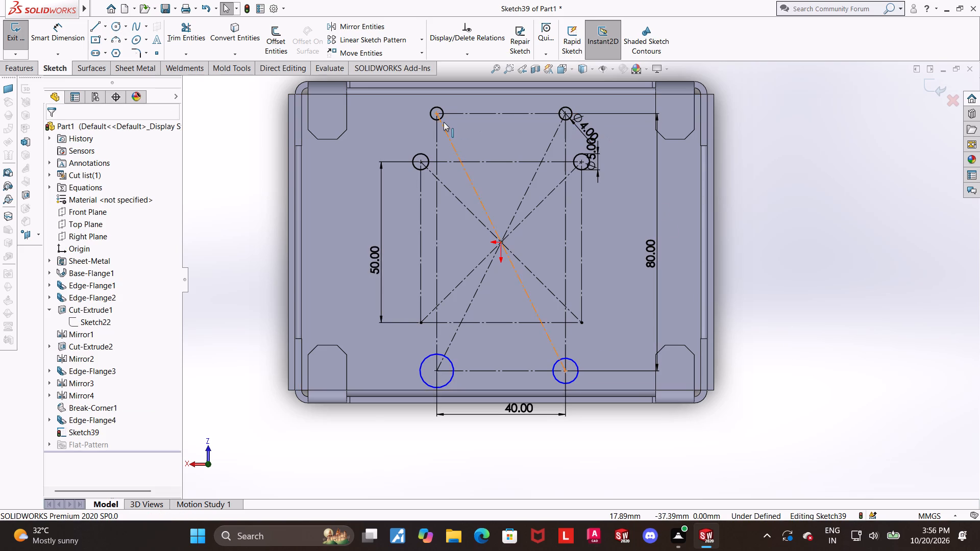
# Make both circles on the 40x80 mm rectangle's lower corners equal to the circle on its upper-left corner.
pyautogui.click(442, 118)
pyautogui.keyDown('ctrl'); pyautogui.click(449, 362); pyautogui.keyUp('ctrl')
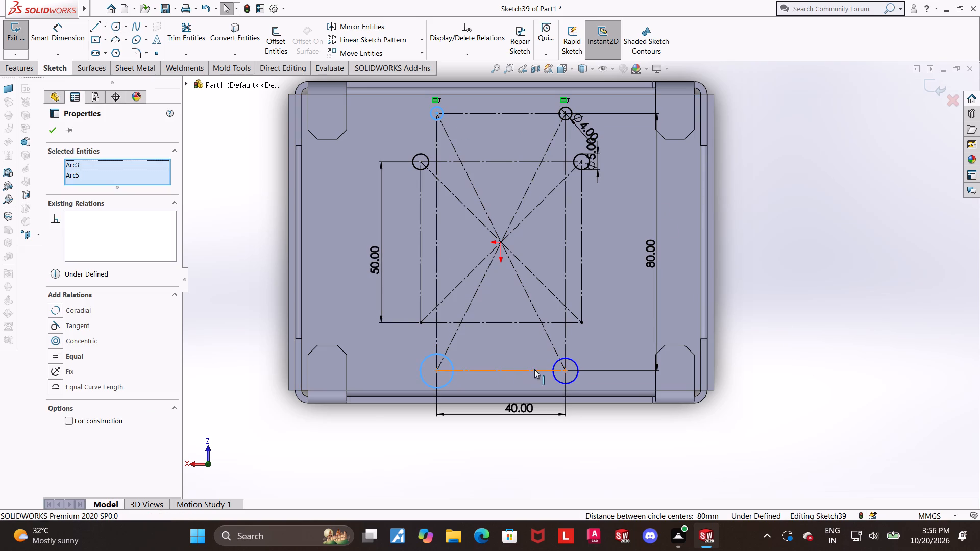
pyautogui.keyDown('ctrl'); pyautogui.click(552, 367); pyautogui.keyUp('ctrl')
pyautogui.click(53, 350)
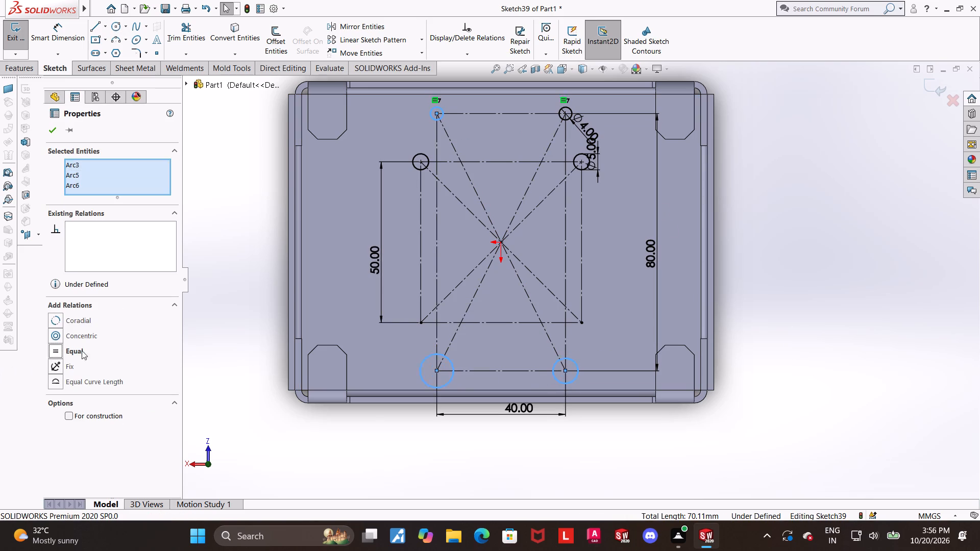
pyautogui.click(812, 338)
# Sketch circles of about 8 mm and 9 mm radius on the lower-left and lower-right corners of the 50 mm square.
pyautogui.scroll(-1, 671, 327)
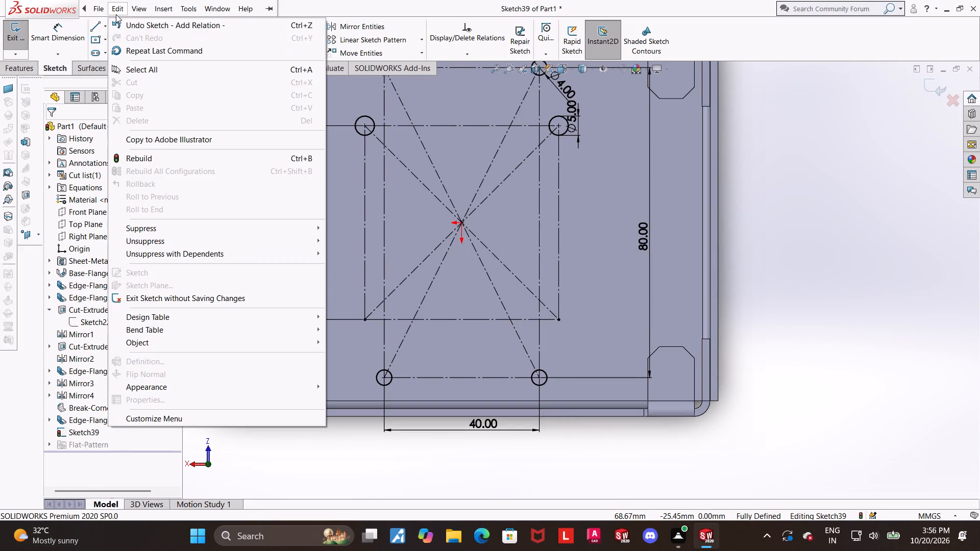
pyautogui.click(782, 196)
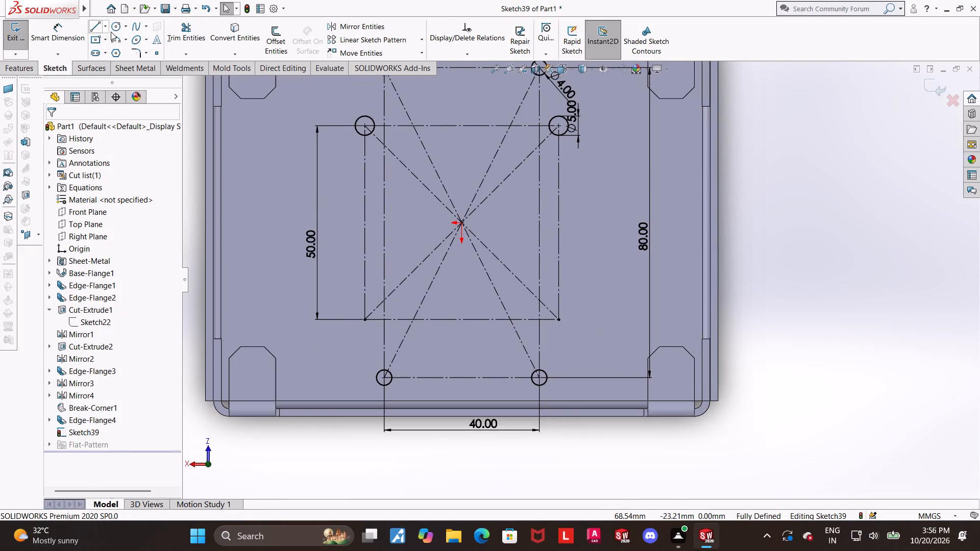
pyautogui.click(115, 28)
pyautogui.click(364, 320)
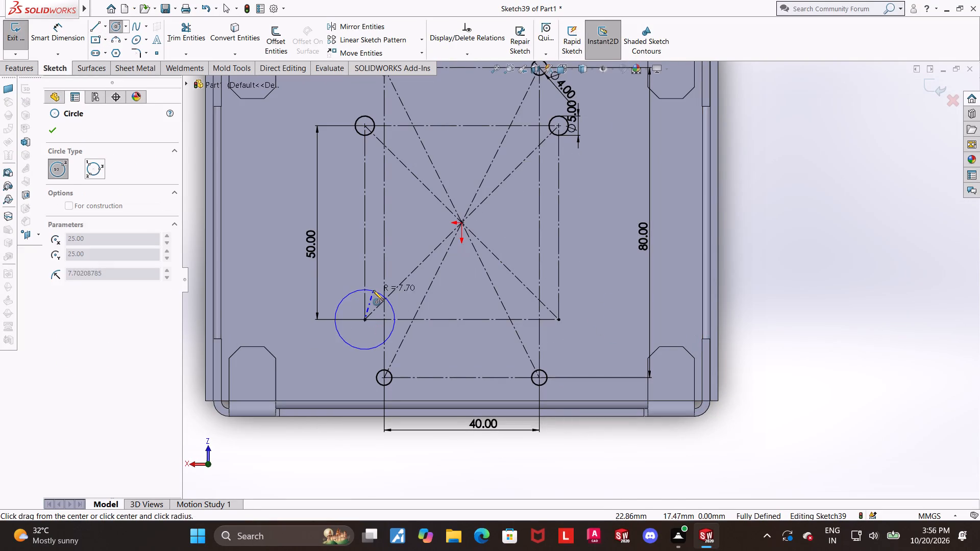
pyautogui.click(373, 290)
pyautogui.press('Escape')
pyautogui.click(116, 25)
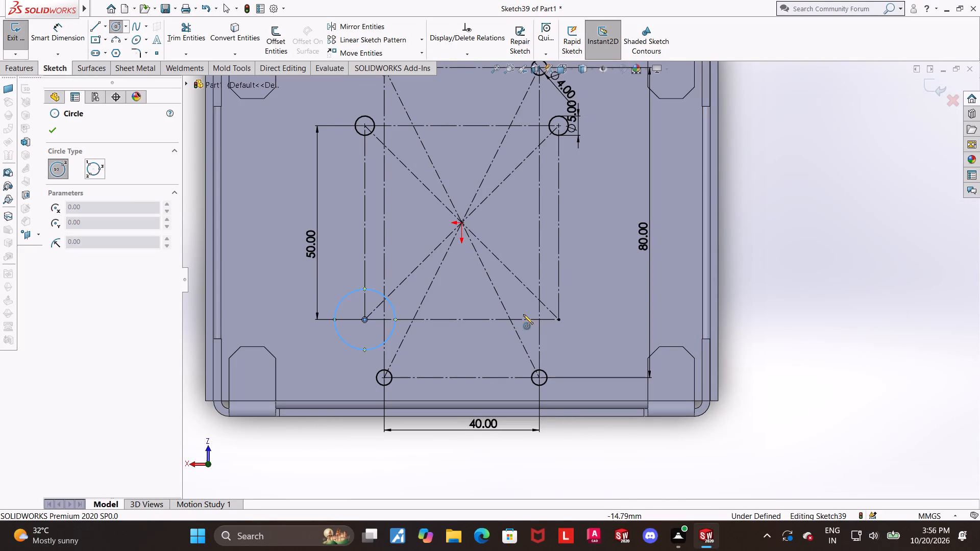
pyautogui.click(559, 319)
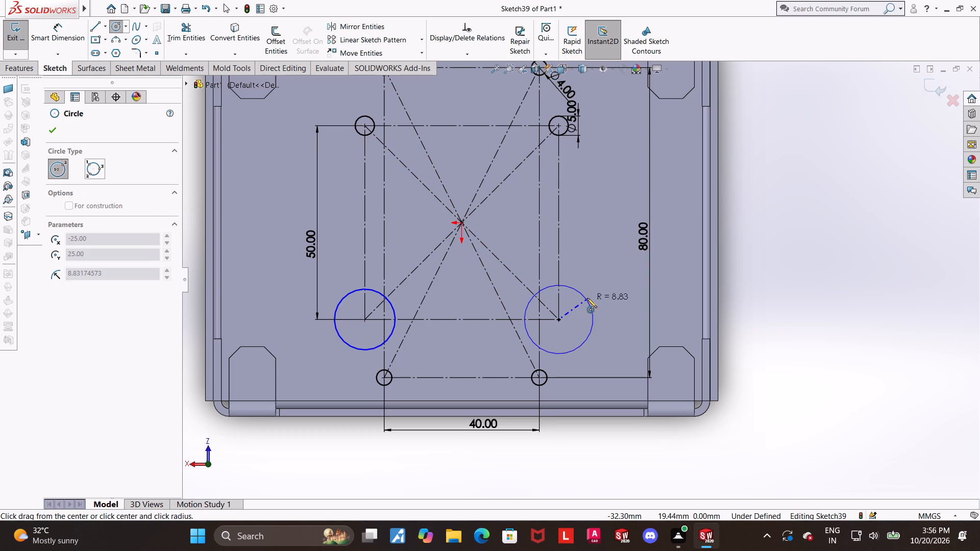
pyautogui.click(587, 298)
pyautogui.press('Escape')
pyautogui.press('Escape')
pyautogui.click(794, 292)
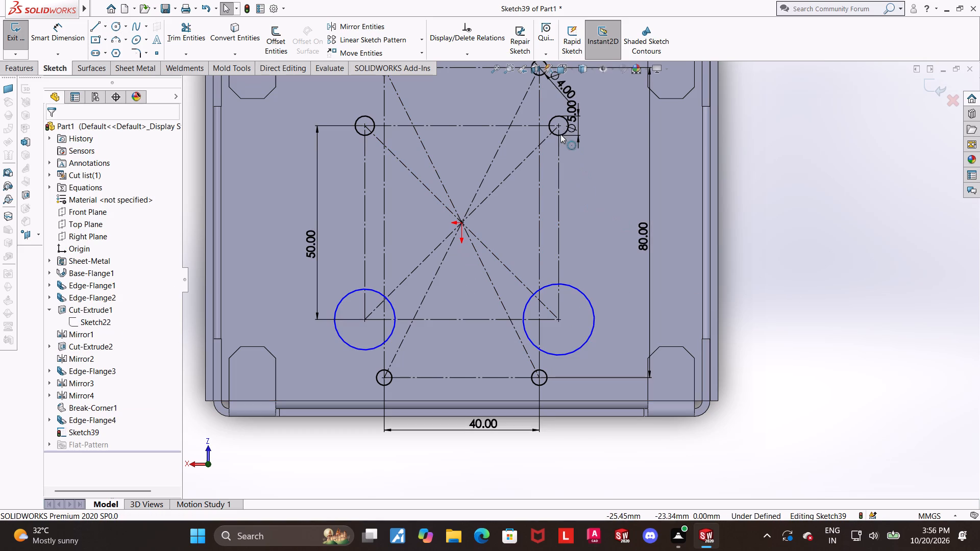
# Make both circles on the 50 mm square's lower corners equal to the 5 mm circle.
pyautogui.click(560, 137)
pyautogui.keyDown('ctrl'); pyautogui.click(581, 289); pyautogui.keyUp('ctrl')
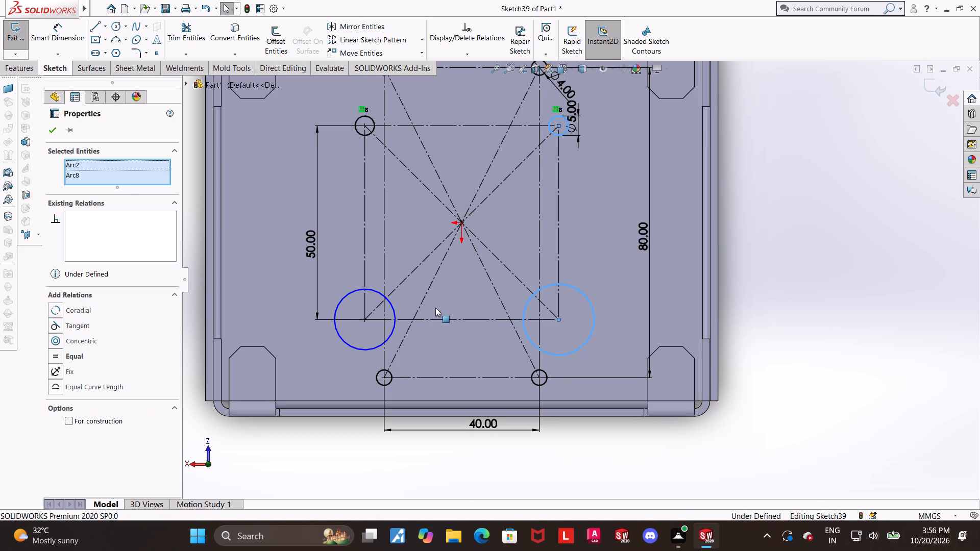
pyautogui.keyDown('ctrl'); pyautogui.click(390, 306); pyautogui.keyUp('ctrl')
pyautogui.click(53, 353)
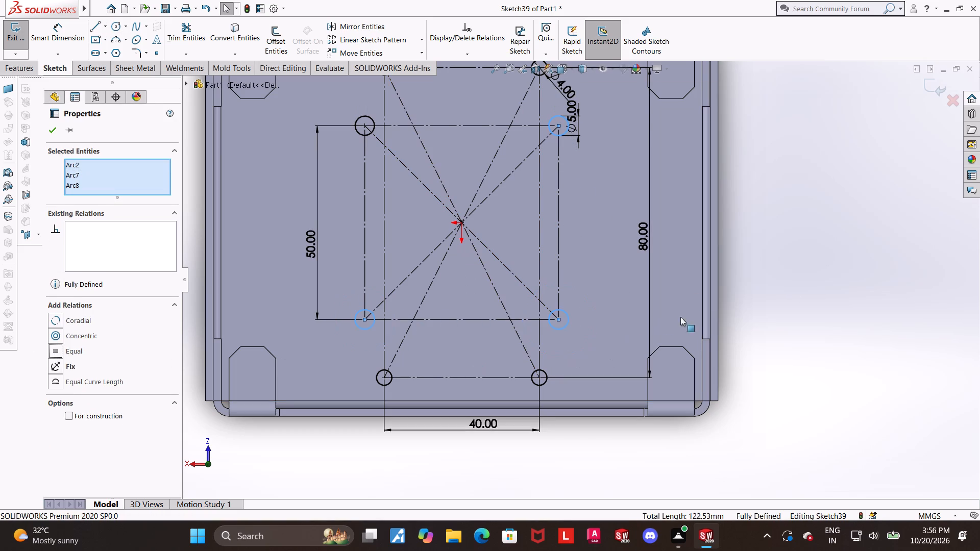
pyautogui.click(801, 318)
pyautogui.scroll(1, 800, 318)
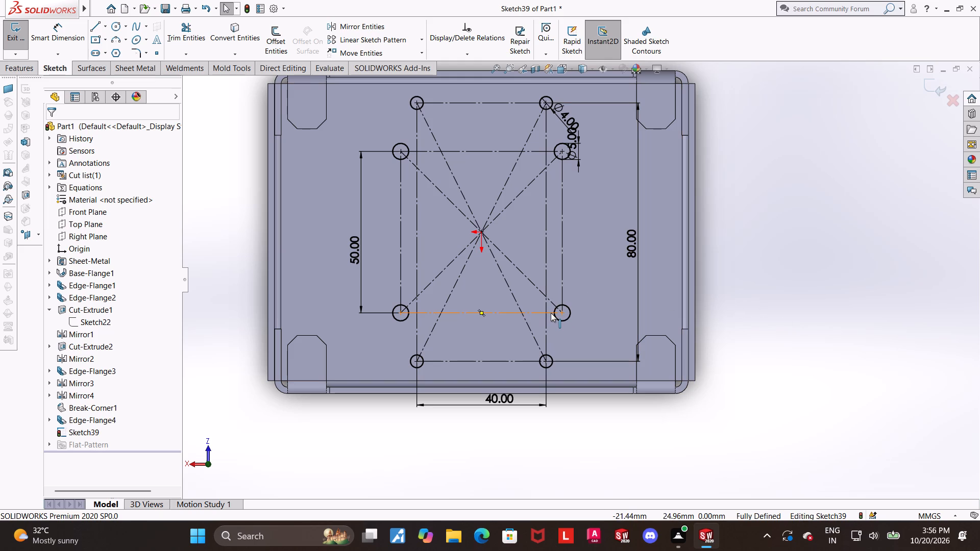
# Examine the circle and construction-rectangle layout on the tray base, from above and at a tilt.
pyautogui.scroll(1, 550, 312)
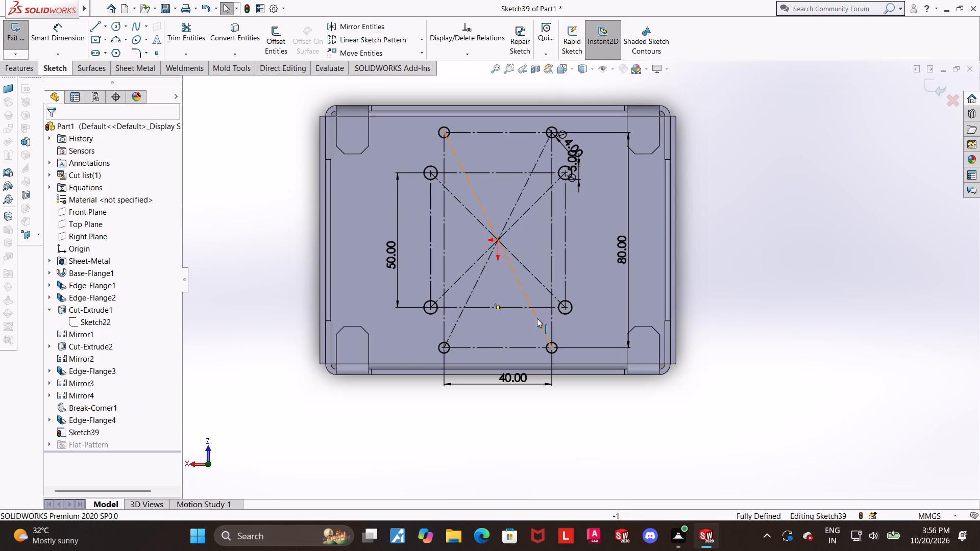
pyautogui.scroll(1, 515, 324)
pyautogui.scroll(-1, 503, 353)
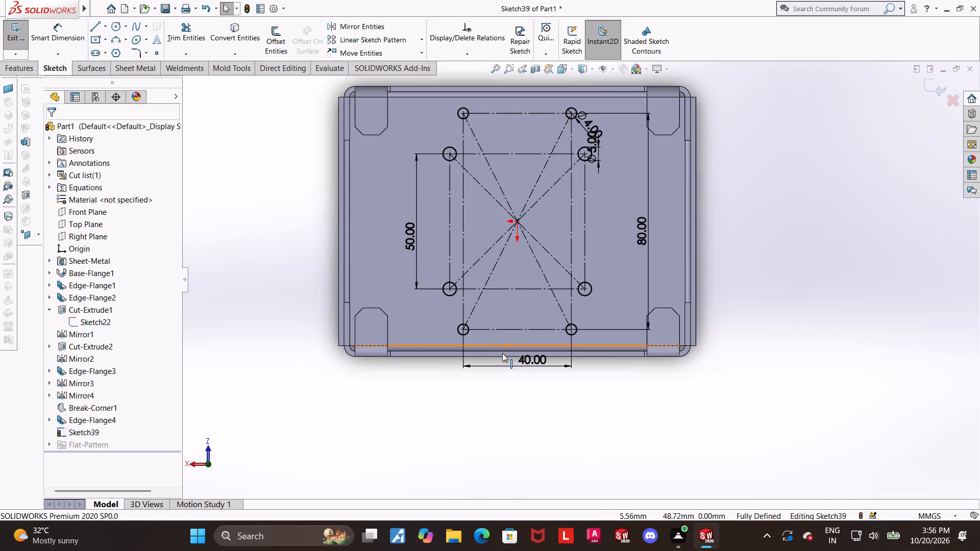
pyautogui.scroll(-1, 632, 347)
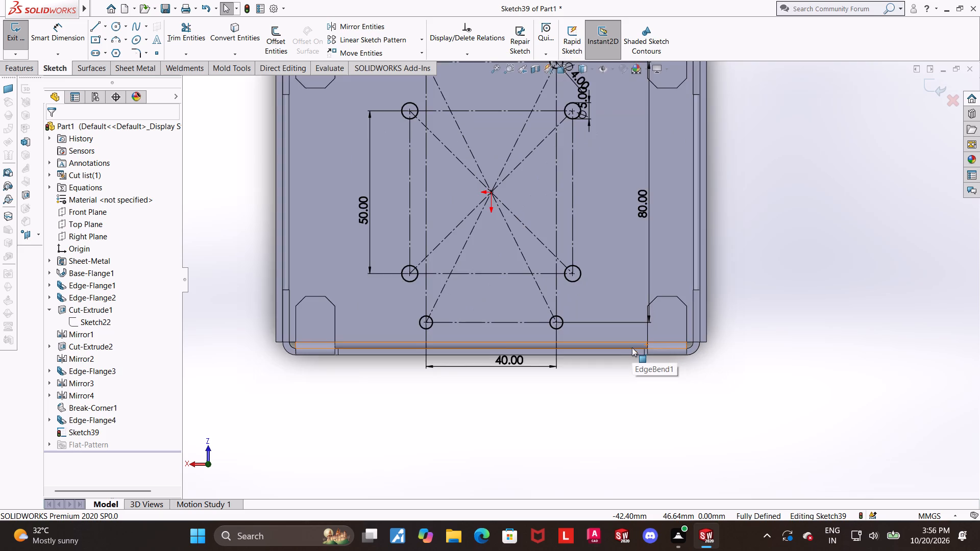
pyautogui.scroll(3, 632, 347)
pyautogui.scroll(-1, 582, 215)
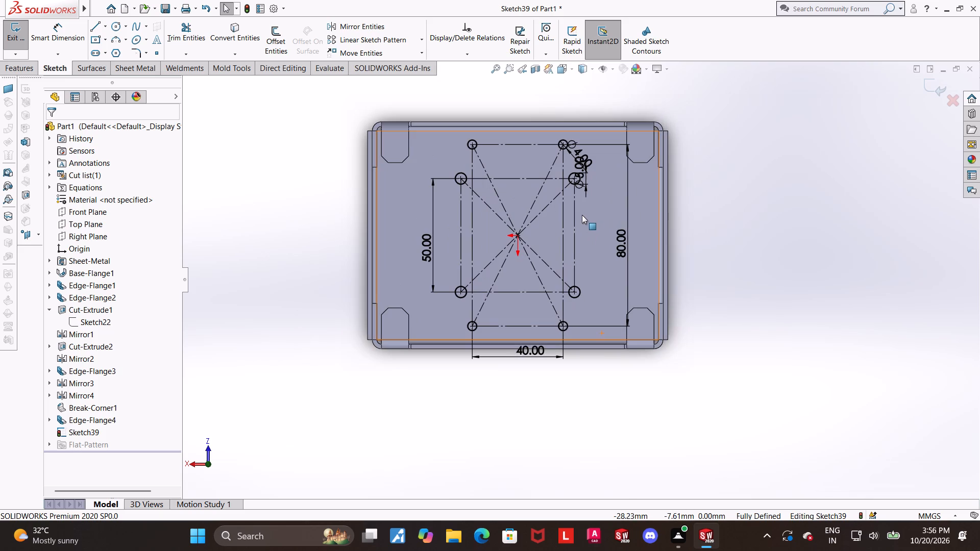
pyautogui.scroll(-1, 542, 242)
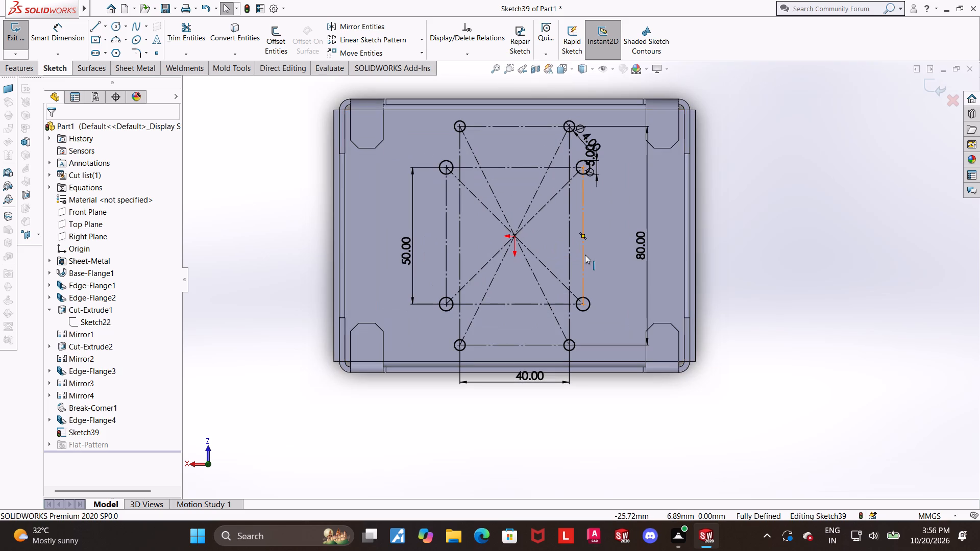
pyautogui.scroll(-1, 585, 255)
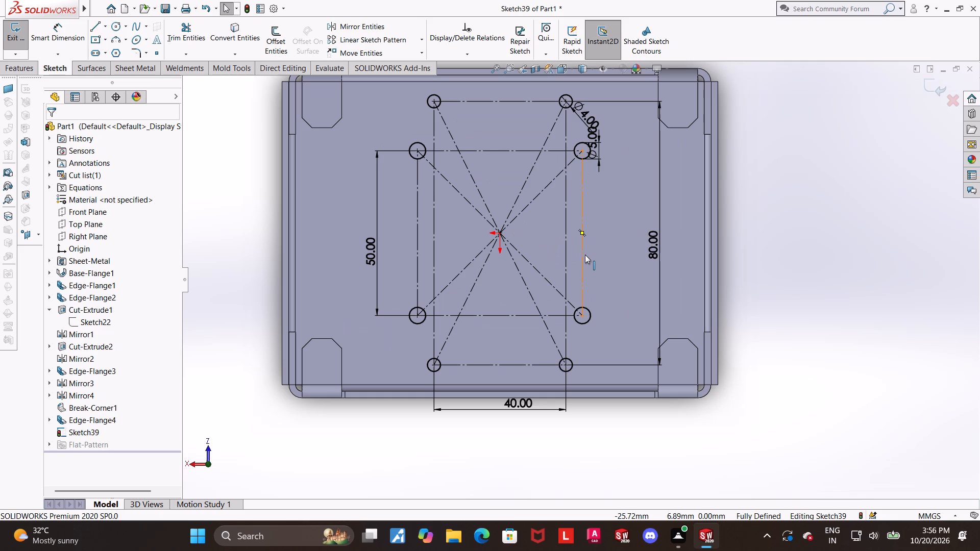
pyautogui.scroll(1, 585, 255)
pyautogui.scroll(-1, 585, 255)
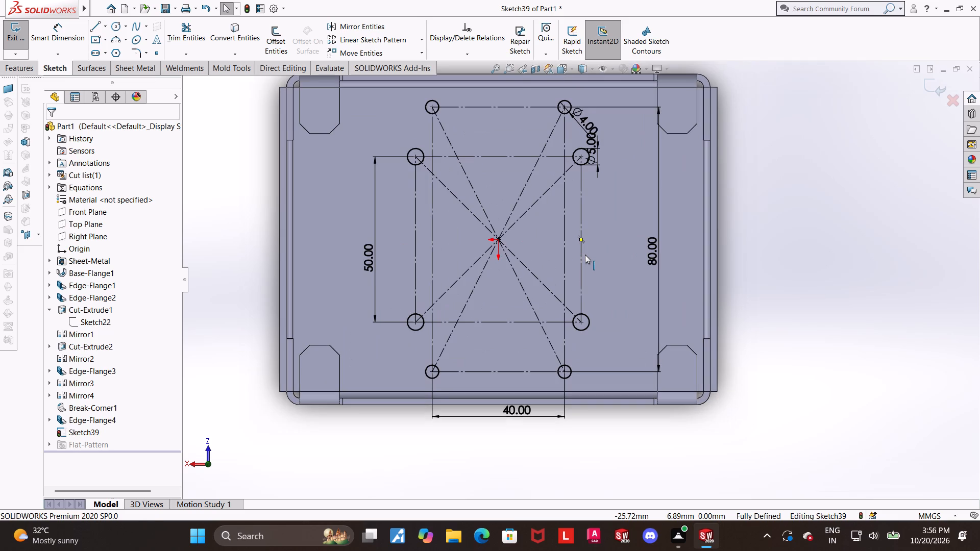
pyautogui.scroll(-1, 585, 255)
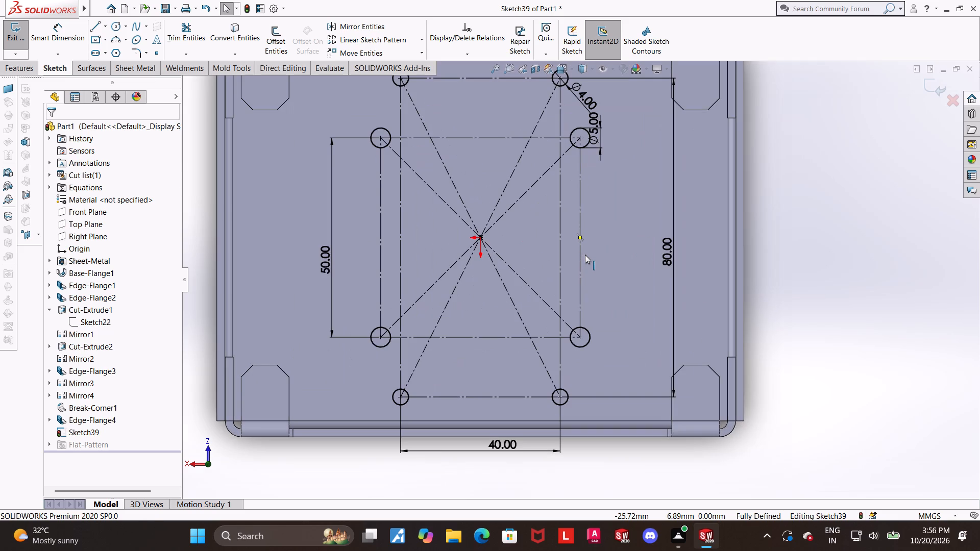
pyautogui.scroll(3, 642, 269)
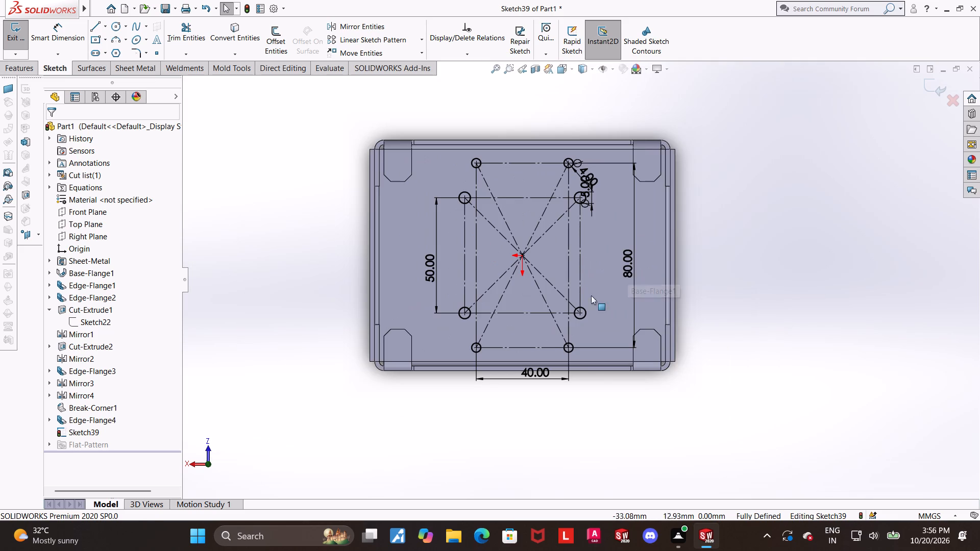
pyautogui.moveTo(591, 418); pyautogui.dragTo(594, 347, button='middle')
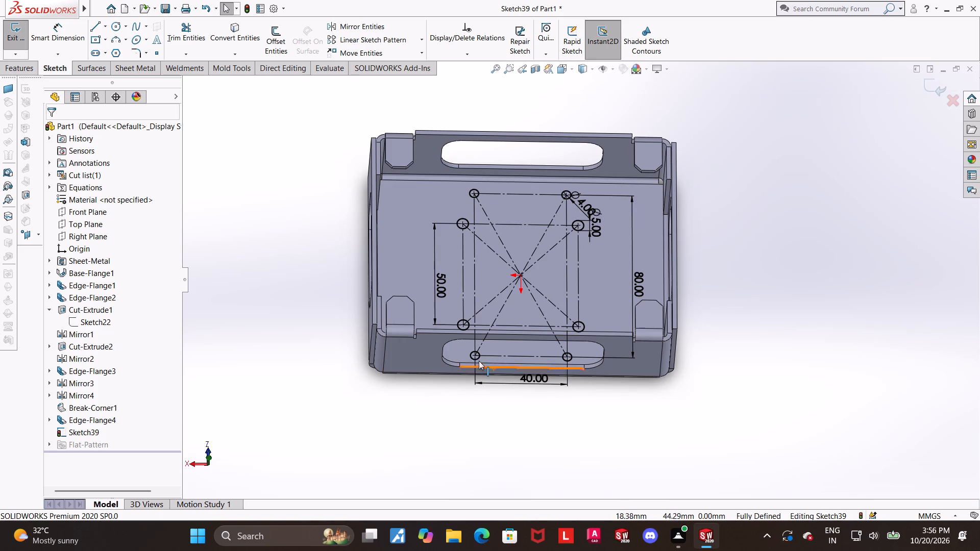
# In a view normal to the sketch, draw a center rectangle about 90 mm wide and 78 mm high centered on the origin.
pyautogui.click(560, 73)
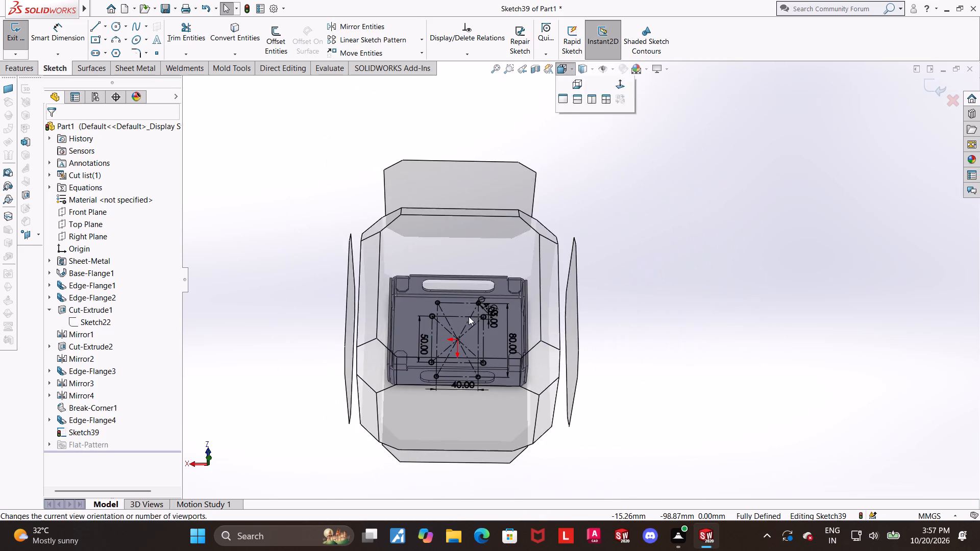
pyautogui.click(469, 316)
pyautogui.click(99, 36)
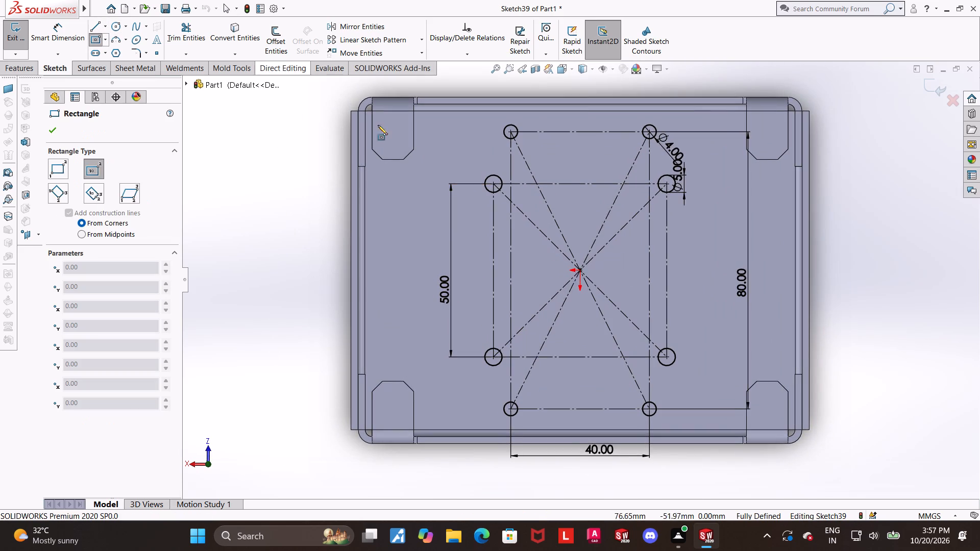
pyautogui.click(579, 272)
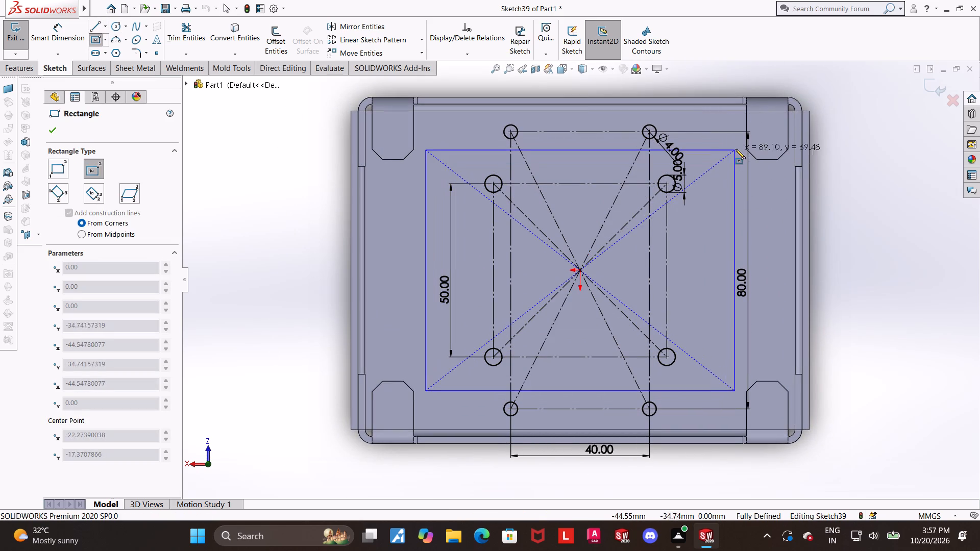
pyautogui.click(736, 136)
pyautogui.press('`')
# Dimension the new center rectangle's height to 77 mm between its upper and lower edges.
pyautogui.click(64, 22)
pyautogui.scroll(2, 287, 201)
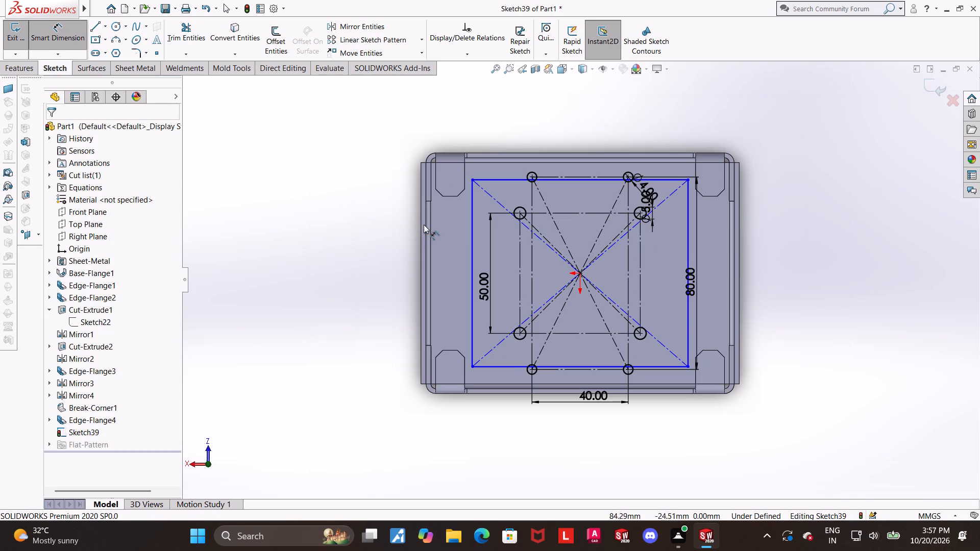
pyautogui.click(495, 183)
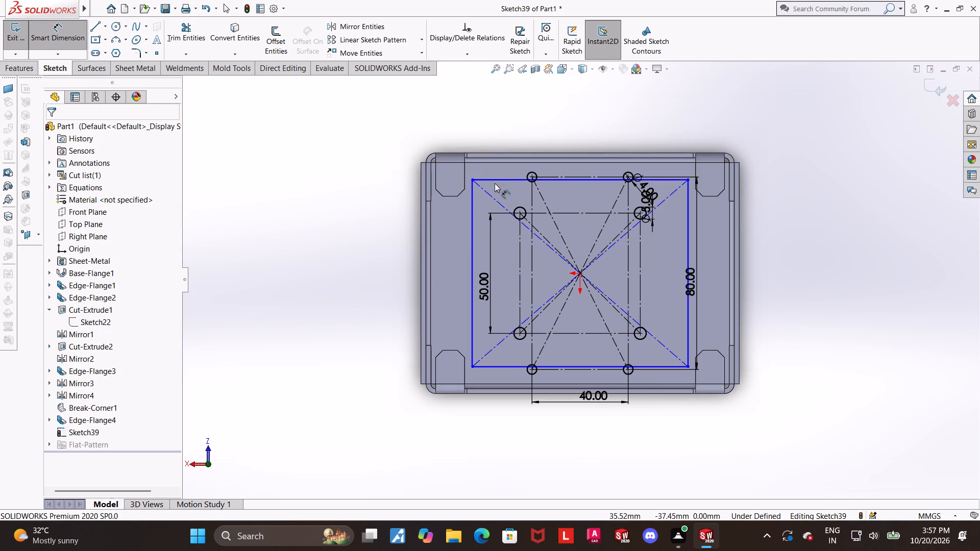
pyautogui.click(495, 177)
pyautogui.click(502, 369)
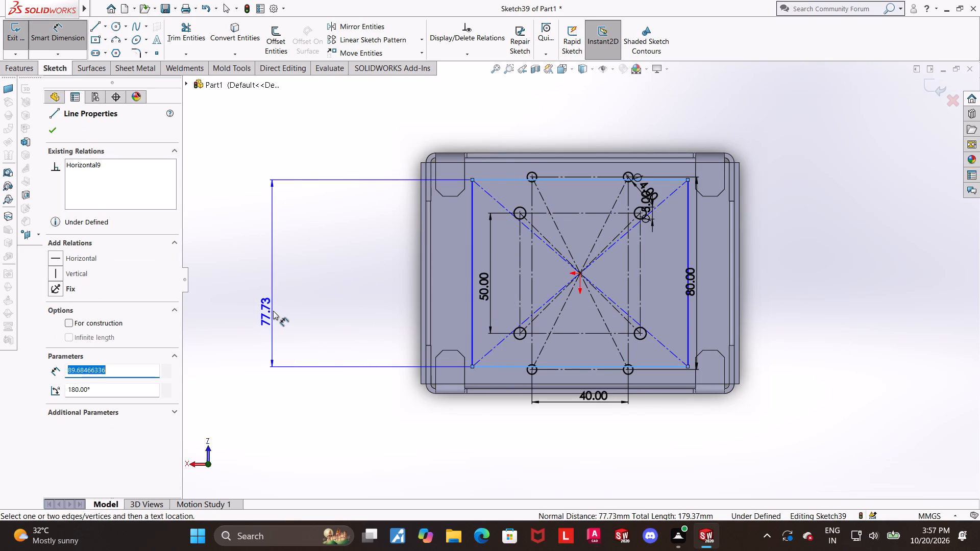
pyautogui.click(273, 311)
pyautogui.write('77')
pyautogui.press('Return')
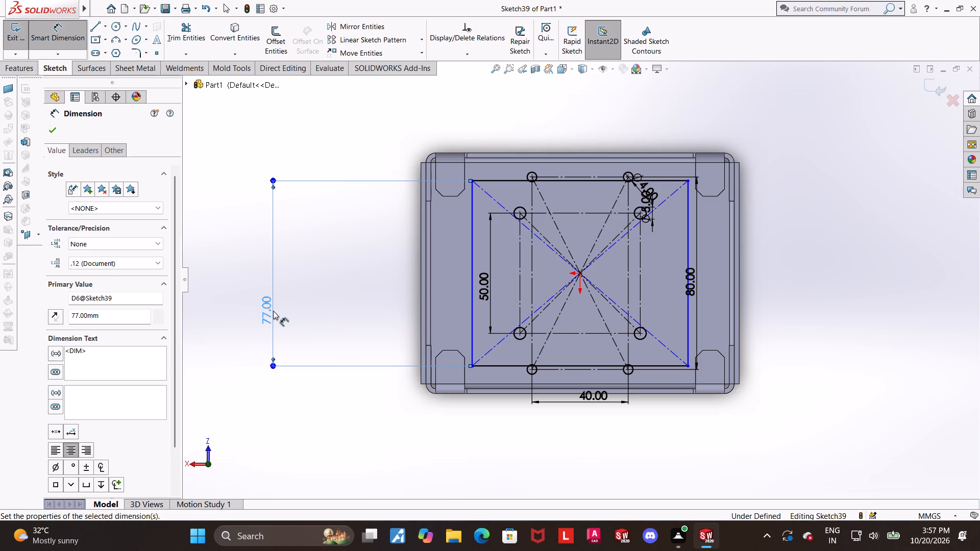
pyautogui.press('Escape')
# Dimension the new center rectangle's width to 108 mm along its lower edge.
pyautogui.scroll(1, 506, 246)
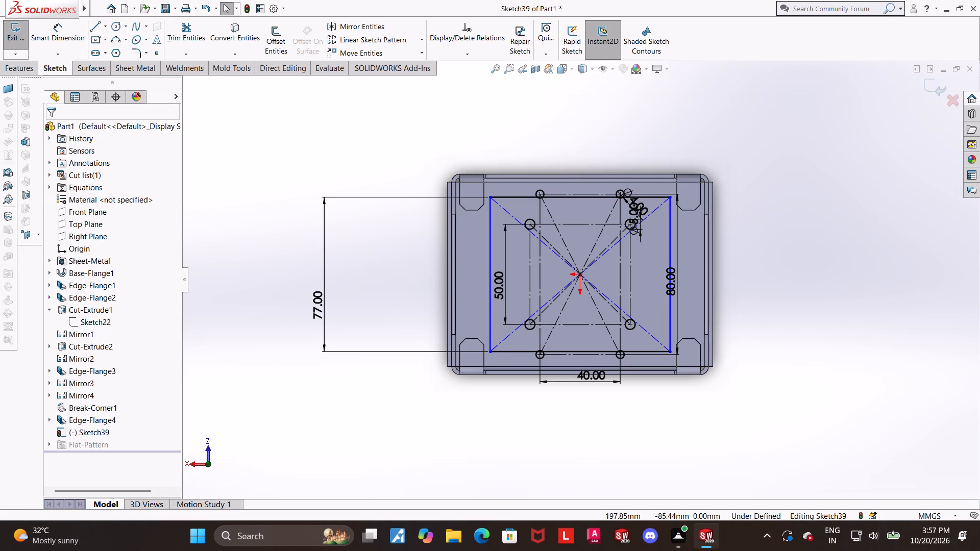
pyautogui.click(65, 33)
pyautogui.click(503, 354)
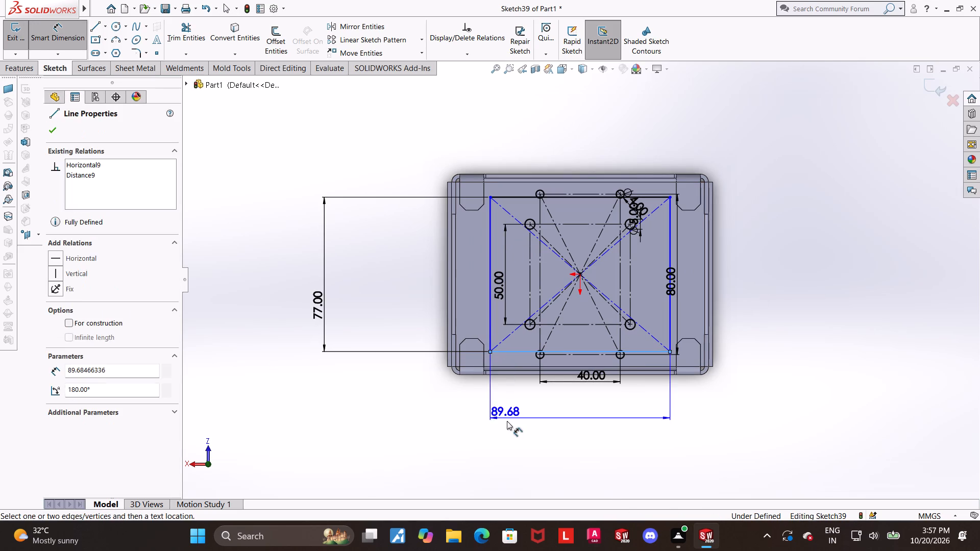
pyautogui.click(507, 421)
pyautogui.write('108')
pyautogui.press('Return')
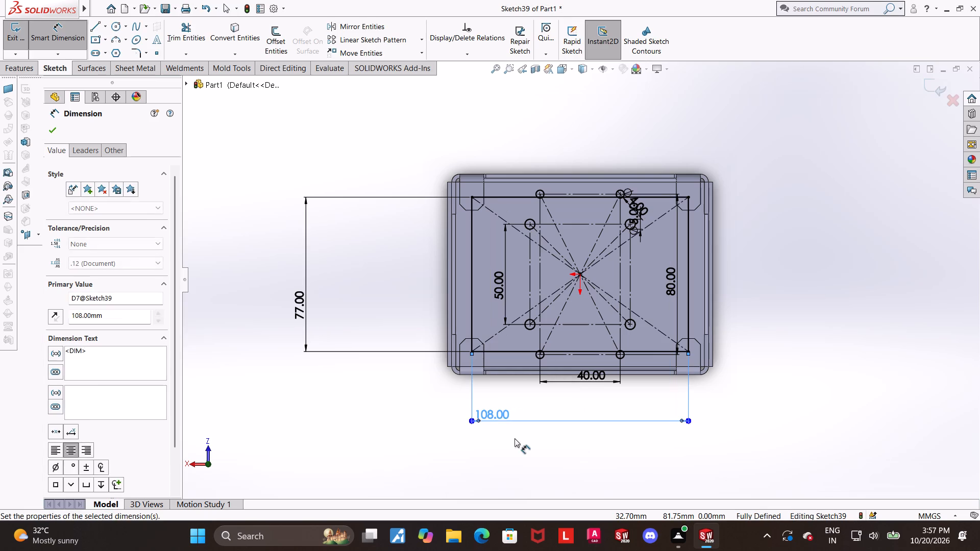
pyautogui.press('Escape')
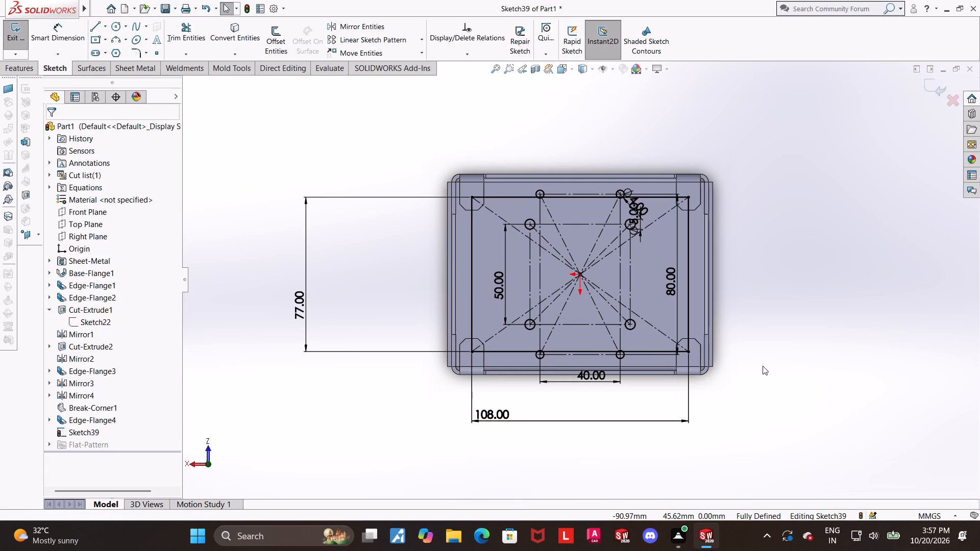
# Sketch a circle of about 6 mm radius centered on the upper-left corner of the 108x77 mm rectangle.
pyautogui.scroll(1, 759, 366)
pyautogui.scroll(-1, 661, 357)
pyautogui.press('Escape')
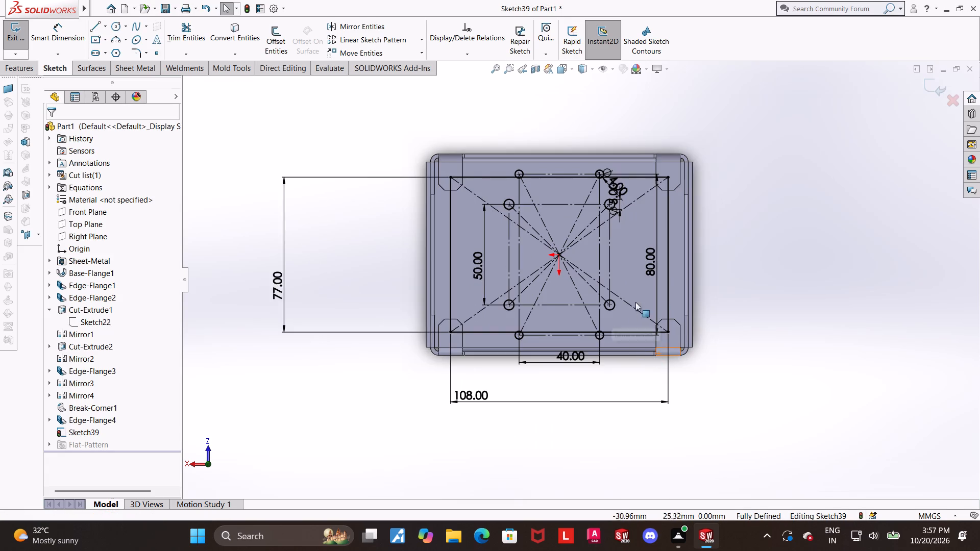
pyautogui.scroll(-2, 645, 297)
pyautogui.click(117, 26)
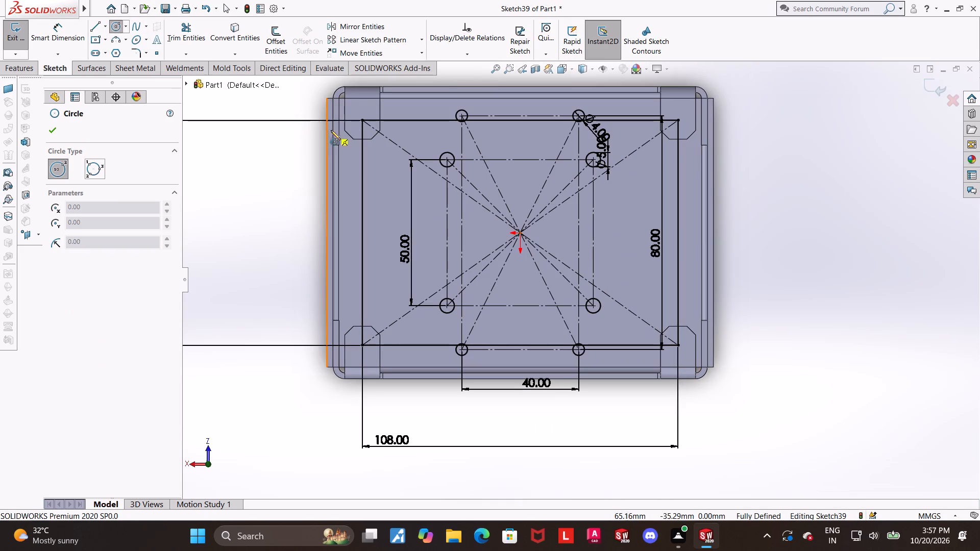
pyautogui.click(363, 117)
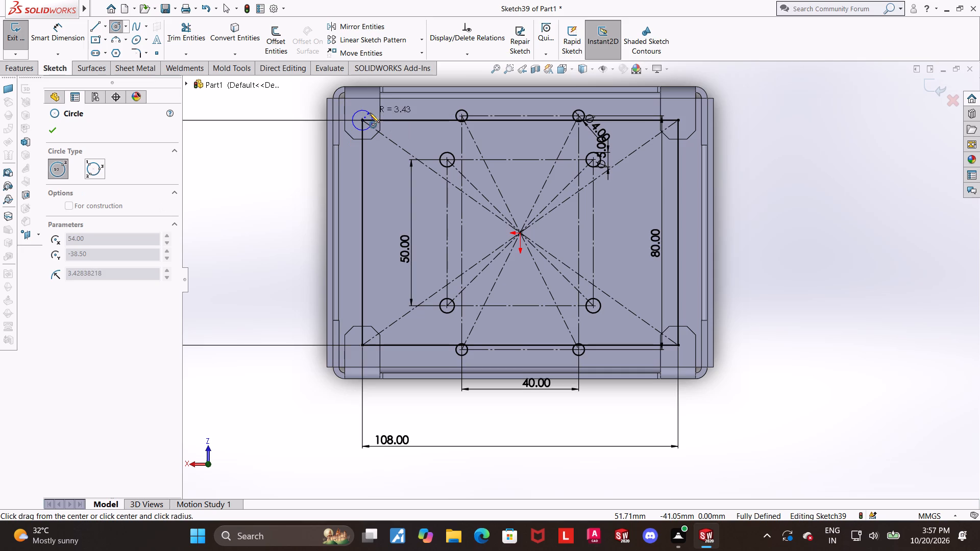
pyautogui.click(380, 118)
pyautogui.press('Escape')
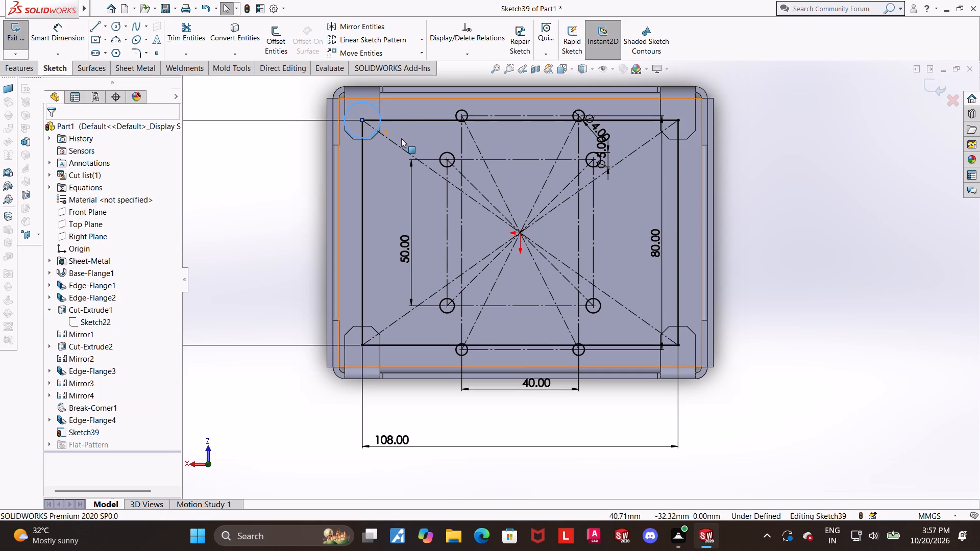
# Dimension the circle on the 108x77 mm rectangle's upper-left corner to 4 mm diameter.
pyautogui.scroll(1, 419, 135)
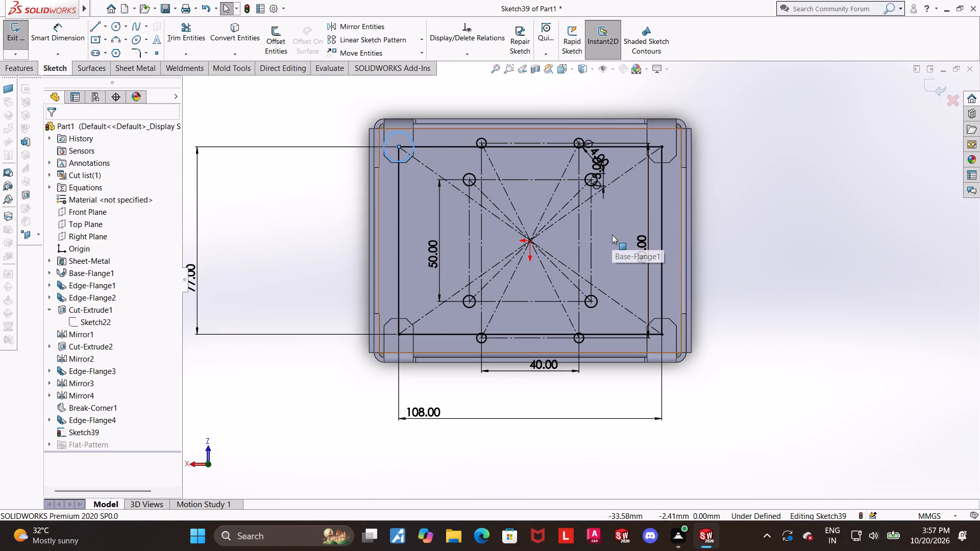
pyautogui.scroll(2, 612, 235)
pyautogui.scroll(-2, 469, 209)
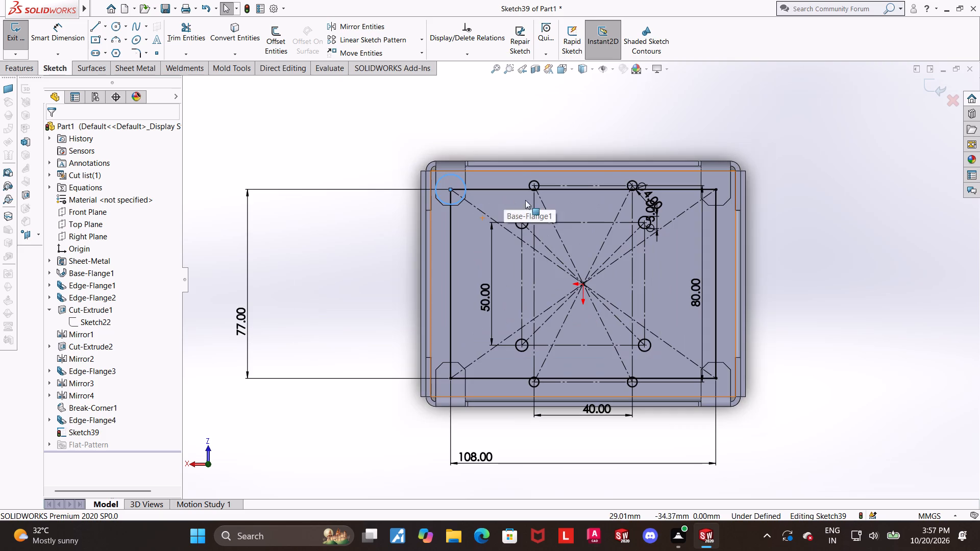
pyautogui.scroll(2, 560, 215)
pyautogui.scroll(-3, 564, 199)
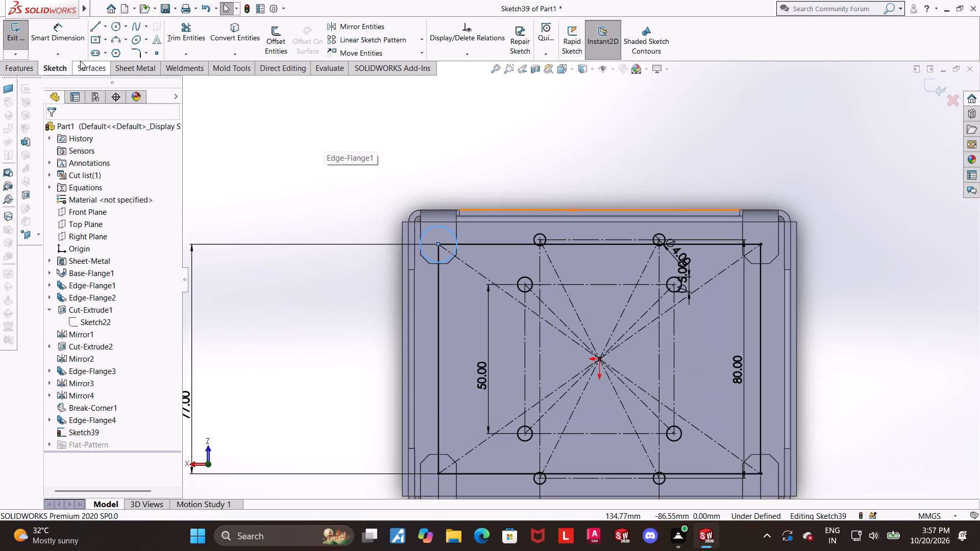
pyautogui.click(40, 32)
pyautogui.scroll(1, 621, 244)
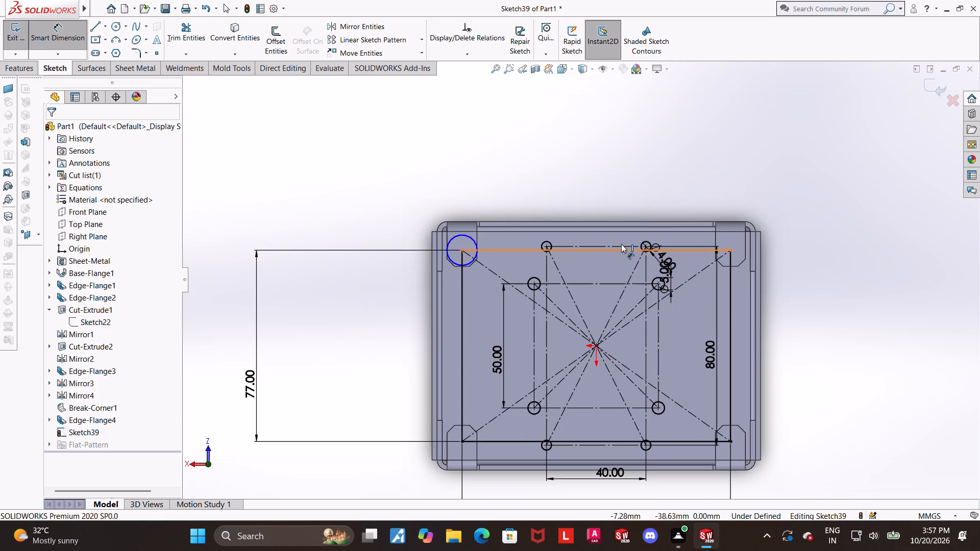
pyautogui.scroll(-1, 629, 250)
pyautogui.scroll(-1, 715, 264)
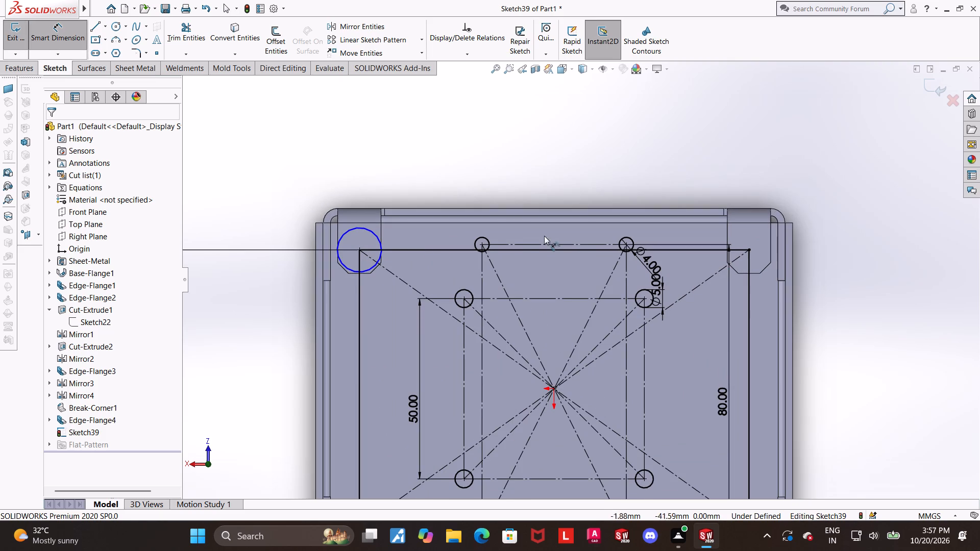
pyautogui.click(371, 229)
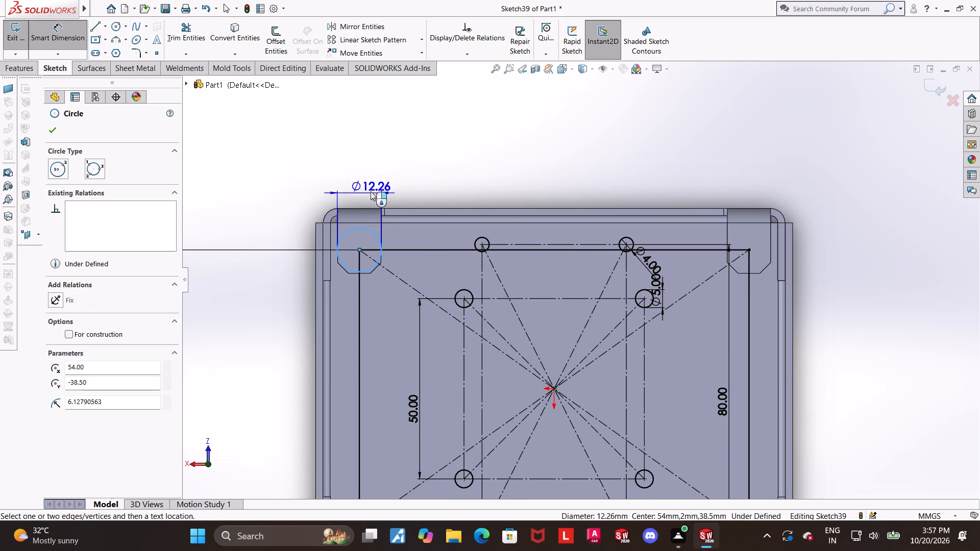
pyautogui.click(375, 153)
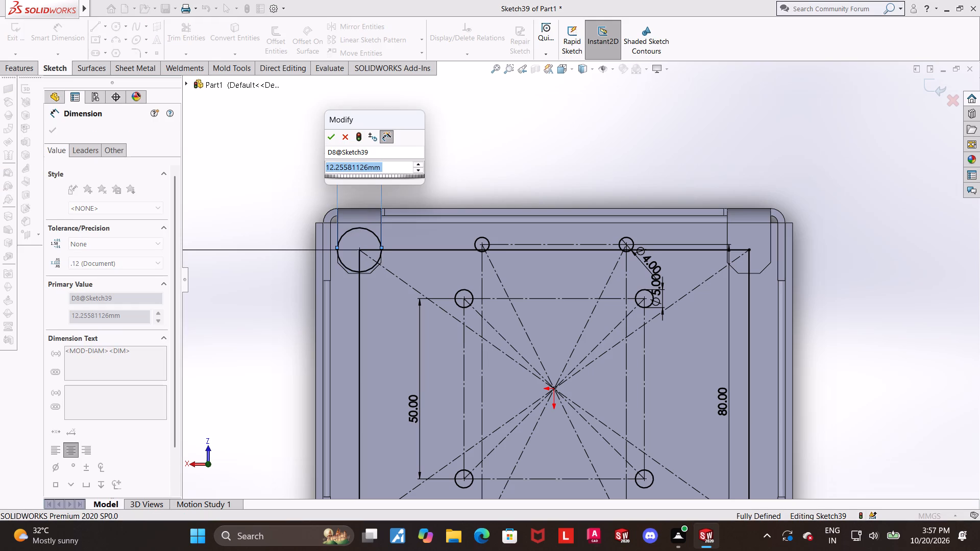
pyautogui.press('4')
pyautogui.press('Return')
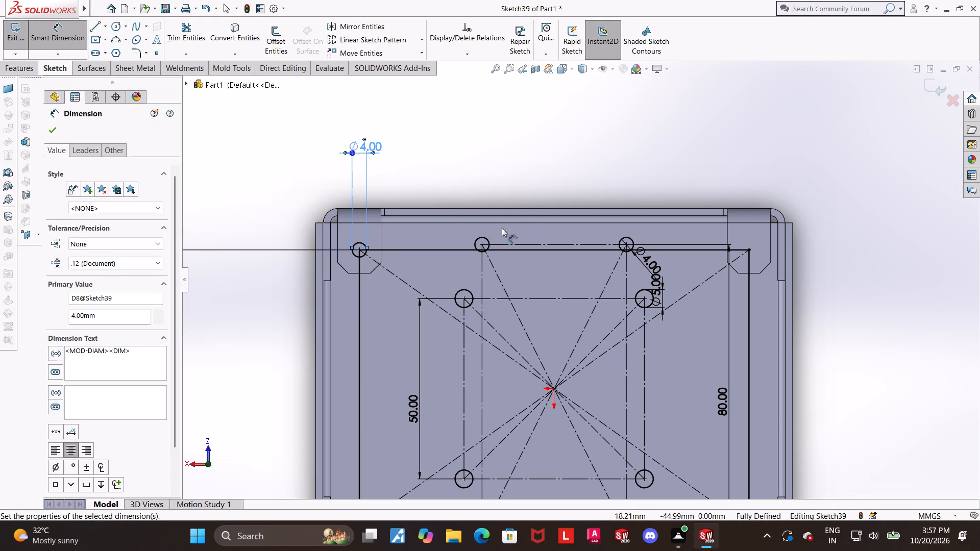
pyautogui.scroll(2, 521, 217)
pyautogui.scroll(1, 615, 286)
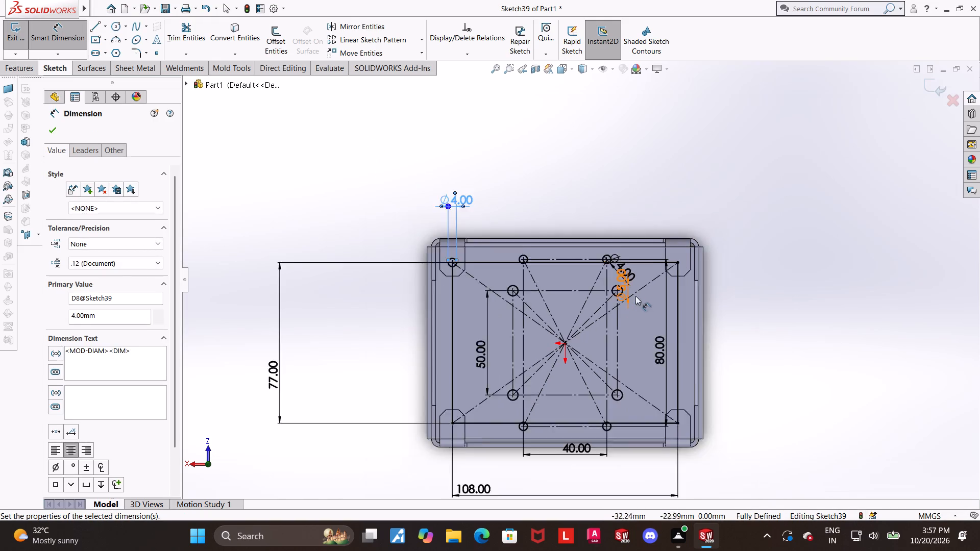
pyautogui.scroll(1, 635, 296)
pyautogui.click(786, 351)
pyautogui.scroll(-2, 631, 358)
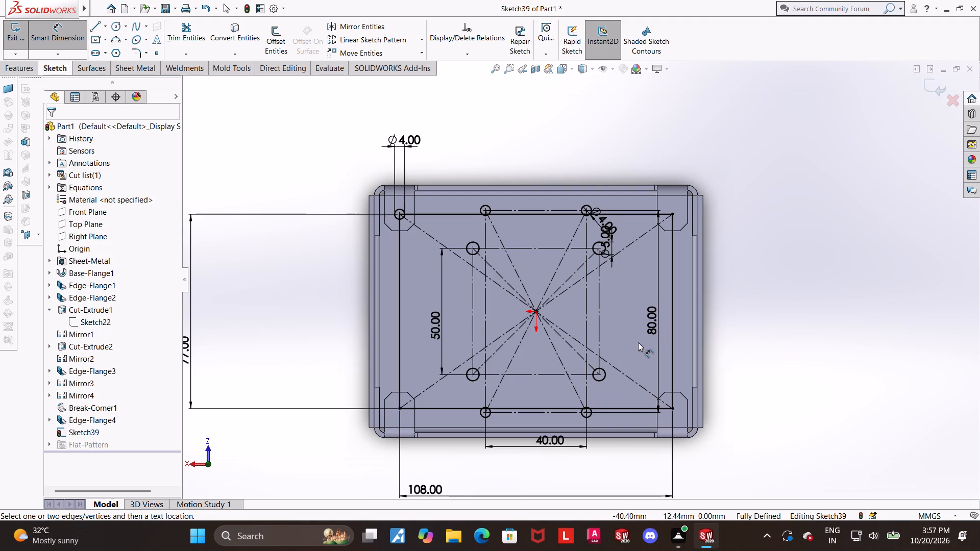
# Sketch a circle of about 3.5 mm radius centered on the upper-right corner of the 108x77 mm rectangle.
pyautogui.scroll(-1, 657, 342)
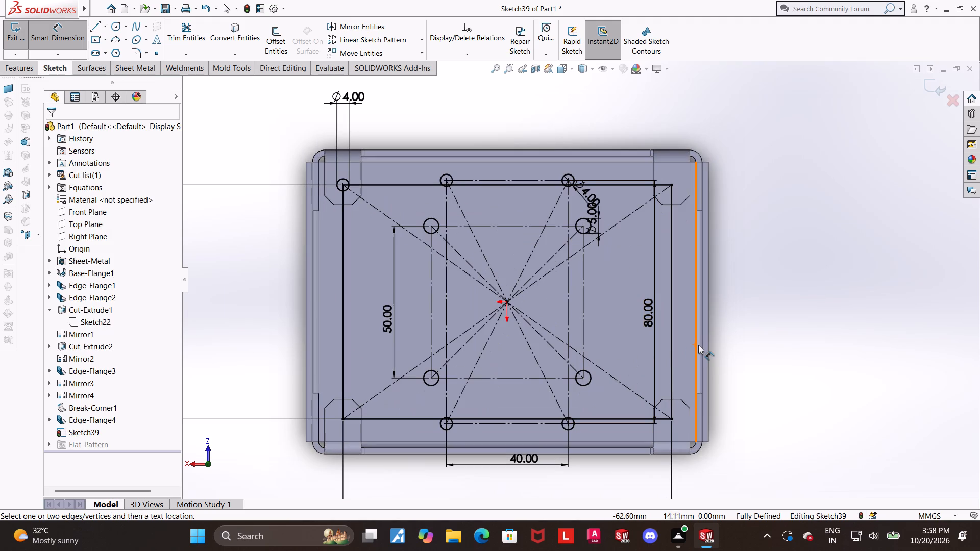
pyautogui.press('Escape')
pyautogui.press('Escape')
pyautogui.click(117, 28)
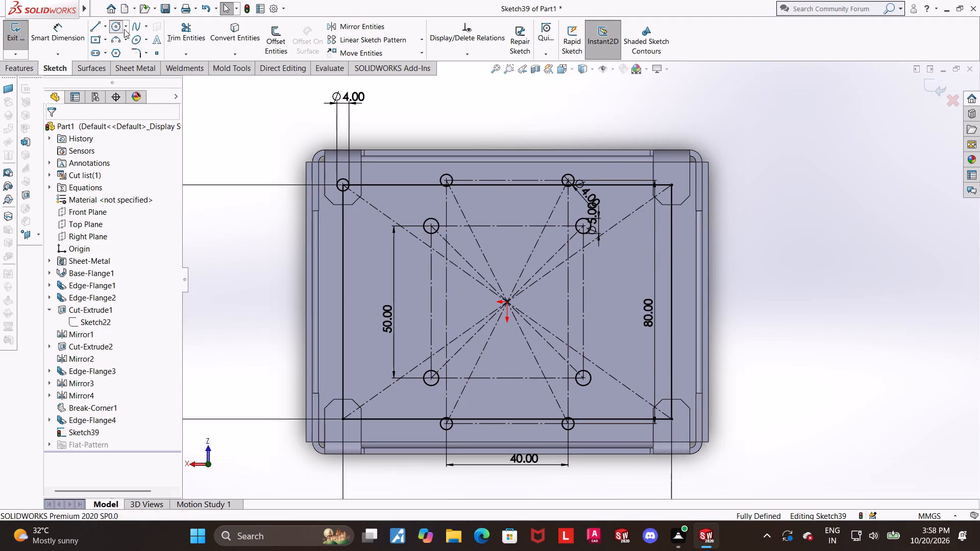
pyautogui.click(672, 185)
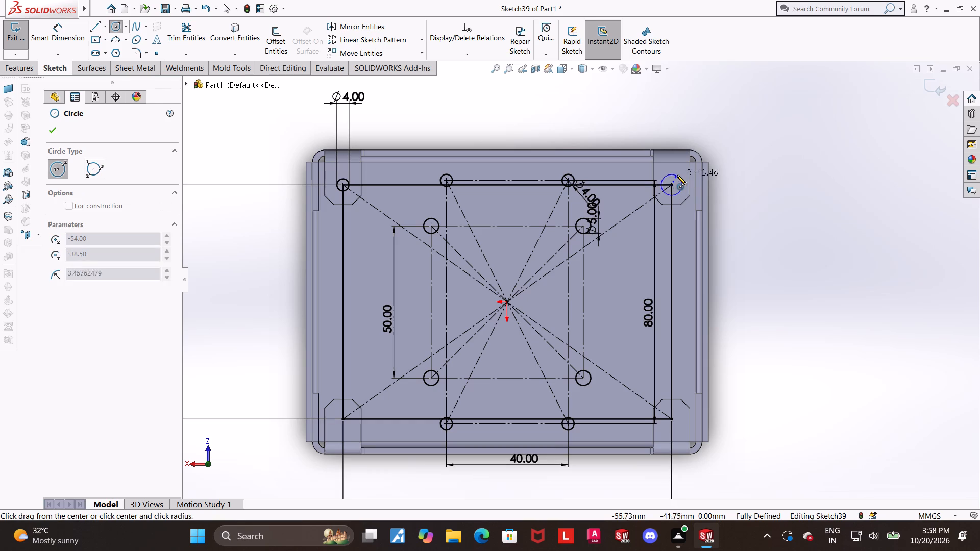
pyautogui.click(677, 175)
pyautogui.press('Escape')
pyautogui.press('Escape')
# Sketch circles on the 108x77 mm rectangle's lower corners, about 5 mm radius at the lower-left and about 4.1 mm at the lower-right.
pyautogui.click(116, 28)
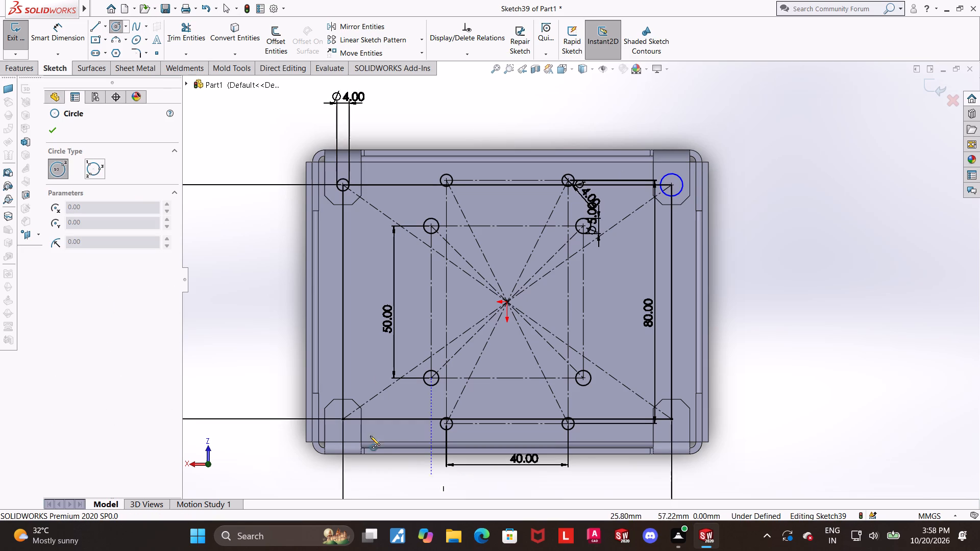
pyautogui.click(344, 417)
pyautogui.click(351, 406)
pyautogui.press('Escape')
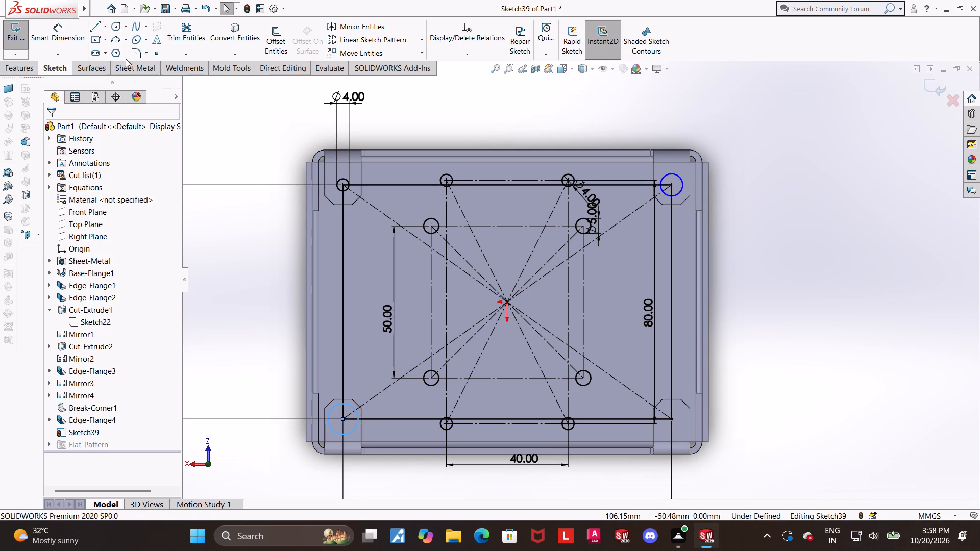
pyautogui.click(116, 27)
pyautogui.click(672, 417)
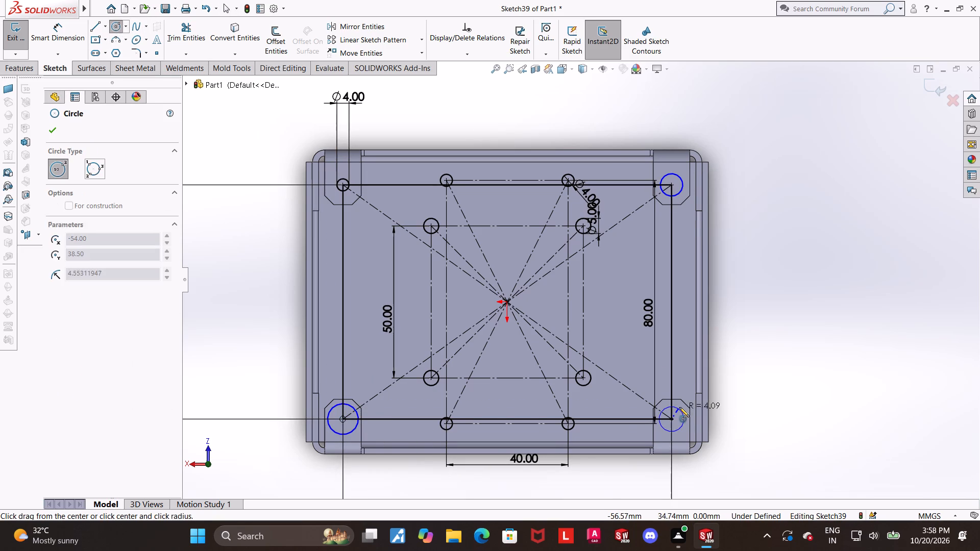
pyautogui.click(679, 407)
pyautogui.press('Escape')
pyautogui.press('Escape')
pyautogui.press('Escape')
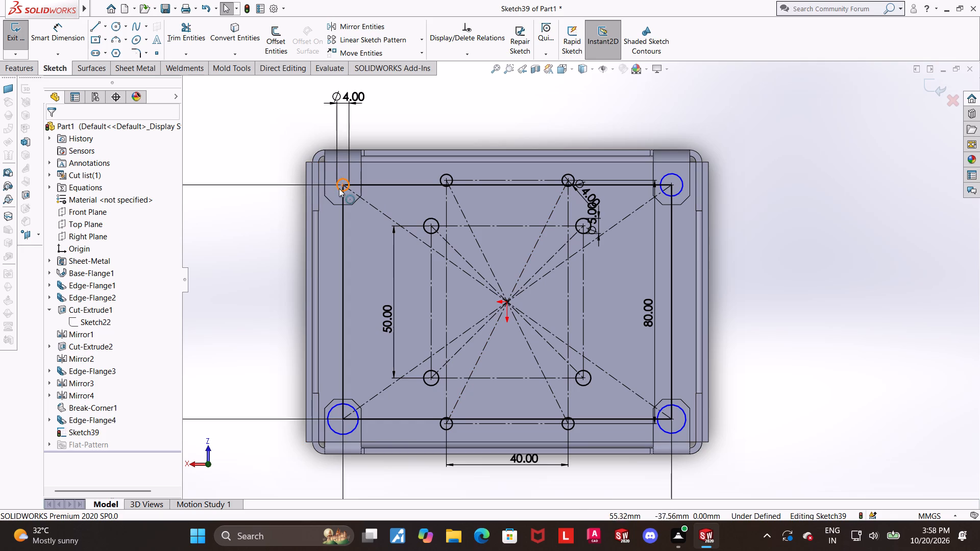
# Apply an Equal relation to the four circles on the 108x77 mm rectangle's corners.
pyautogui.click(339, 188)
pyautogui.keyDown('ctrl'); pyautogui.click(353, 408); pyautogui.keyUp('ctrl')
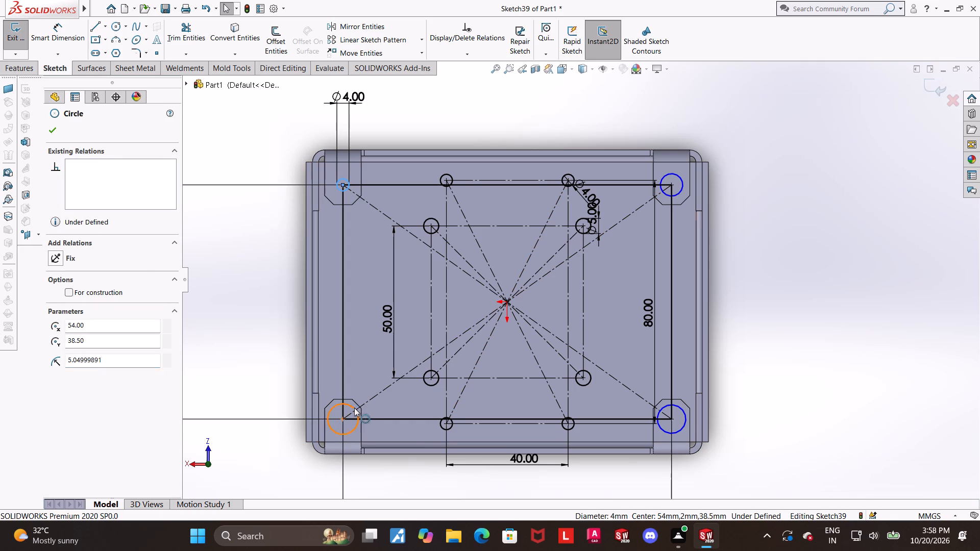
pyautogui.keyDown('ctrl'); pyautogui.click(681, 427); pyautogui.keyUp('ctrl')
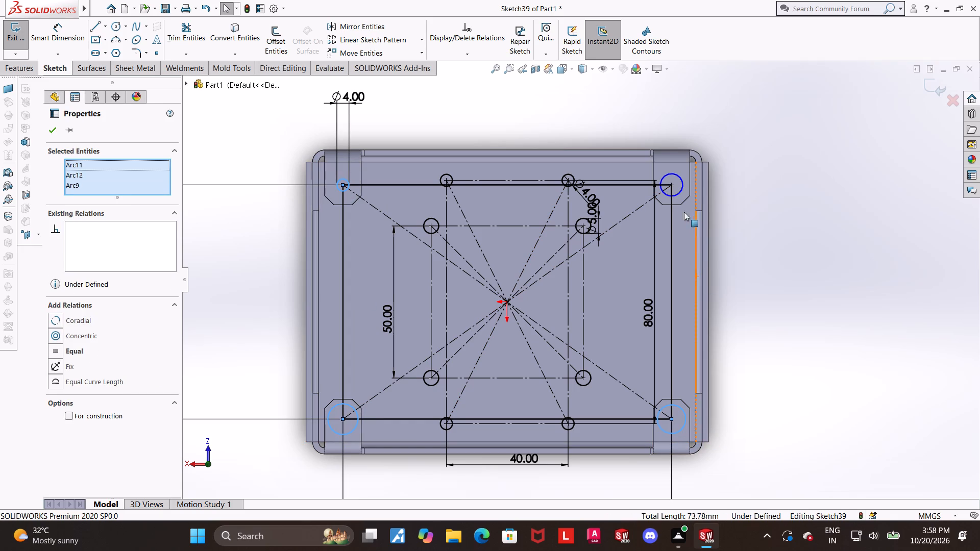
pyautogui.keyDown('ctrl'); pyautogui.click(679, 195); pyautogui.keyUp('ctrl')
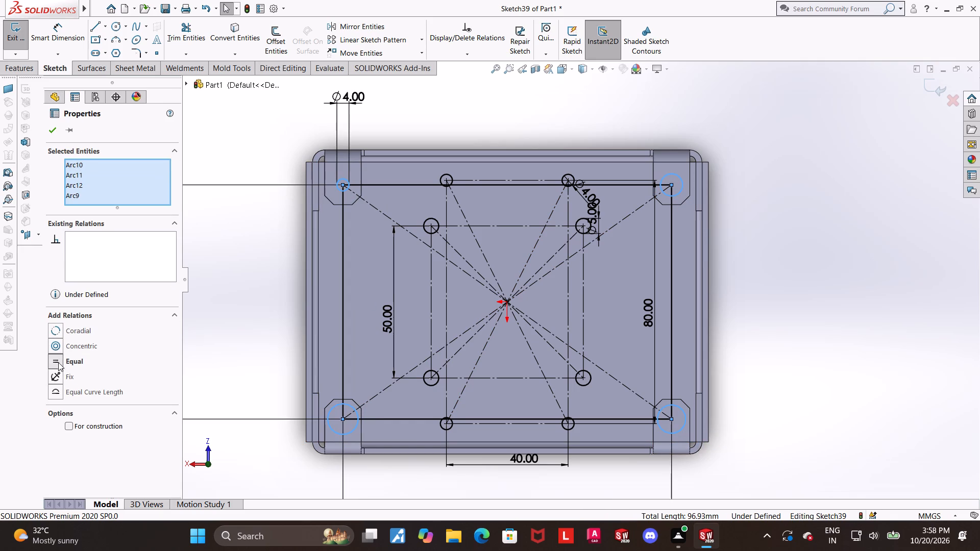
pyautogui.click(58, 362)
pyautogui.click(54, 134)
pyautogui.click(748, 219)
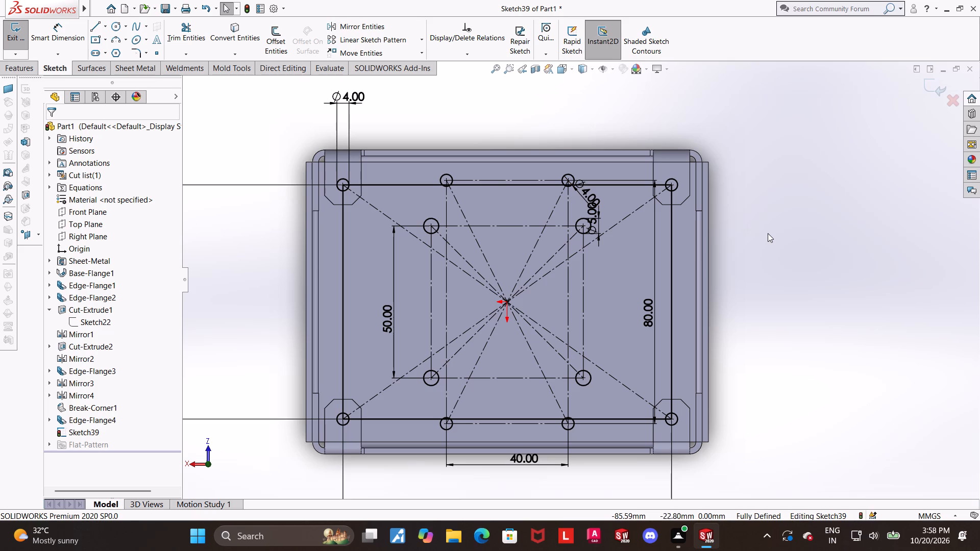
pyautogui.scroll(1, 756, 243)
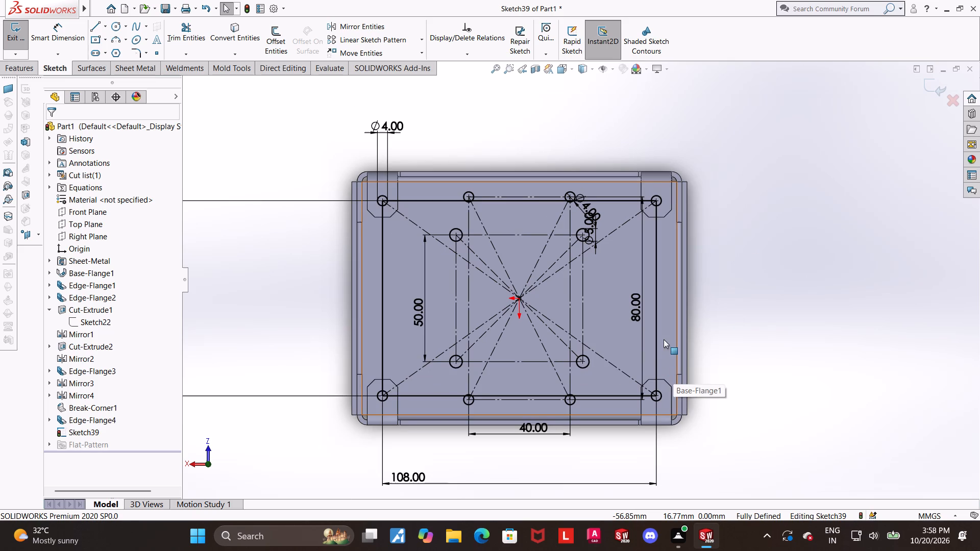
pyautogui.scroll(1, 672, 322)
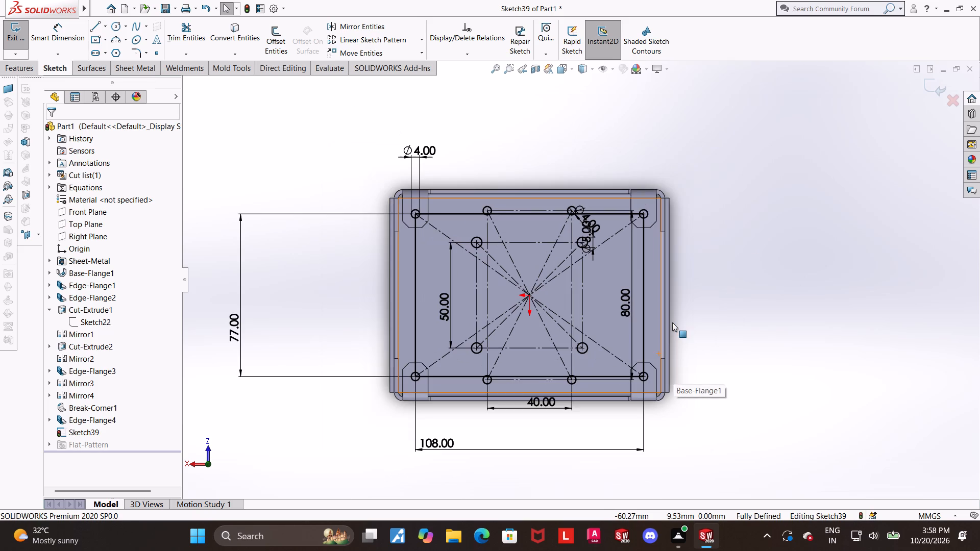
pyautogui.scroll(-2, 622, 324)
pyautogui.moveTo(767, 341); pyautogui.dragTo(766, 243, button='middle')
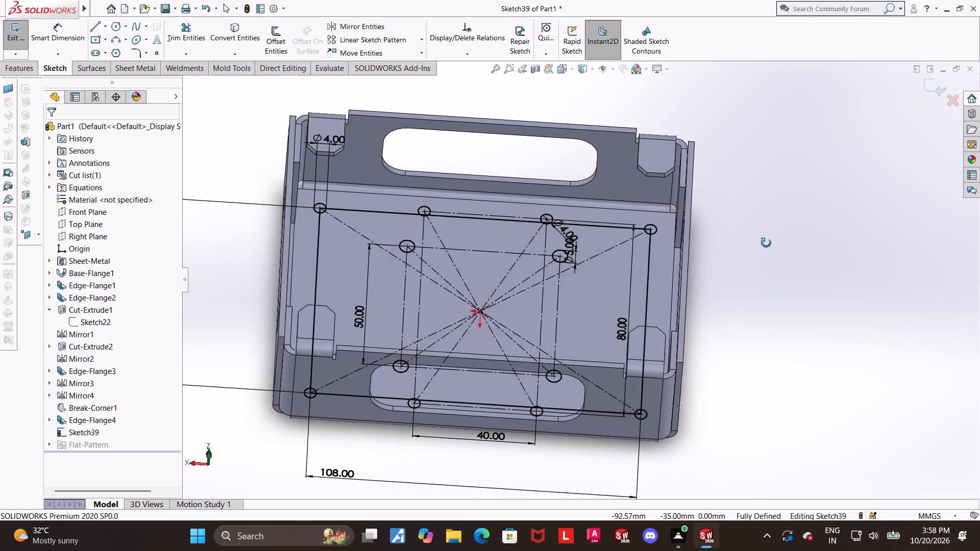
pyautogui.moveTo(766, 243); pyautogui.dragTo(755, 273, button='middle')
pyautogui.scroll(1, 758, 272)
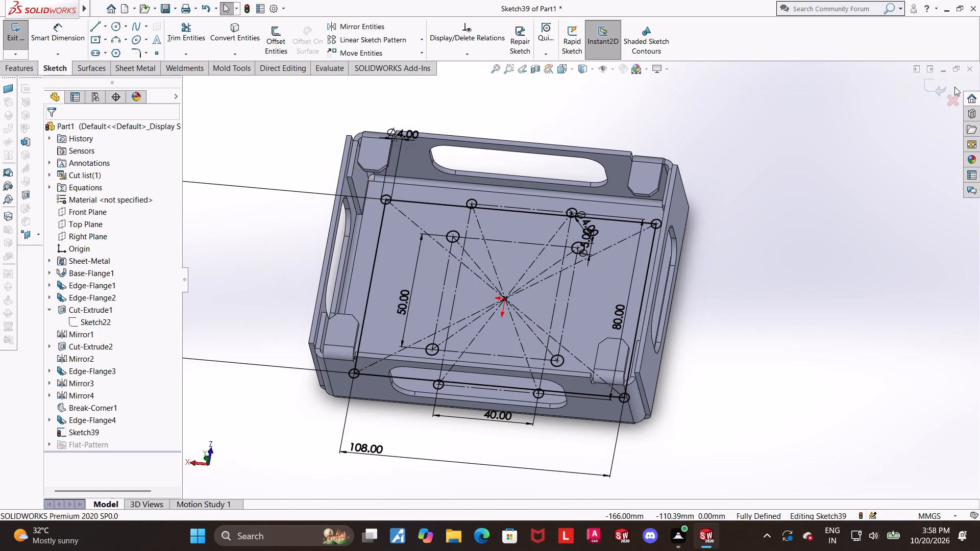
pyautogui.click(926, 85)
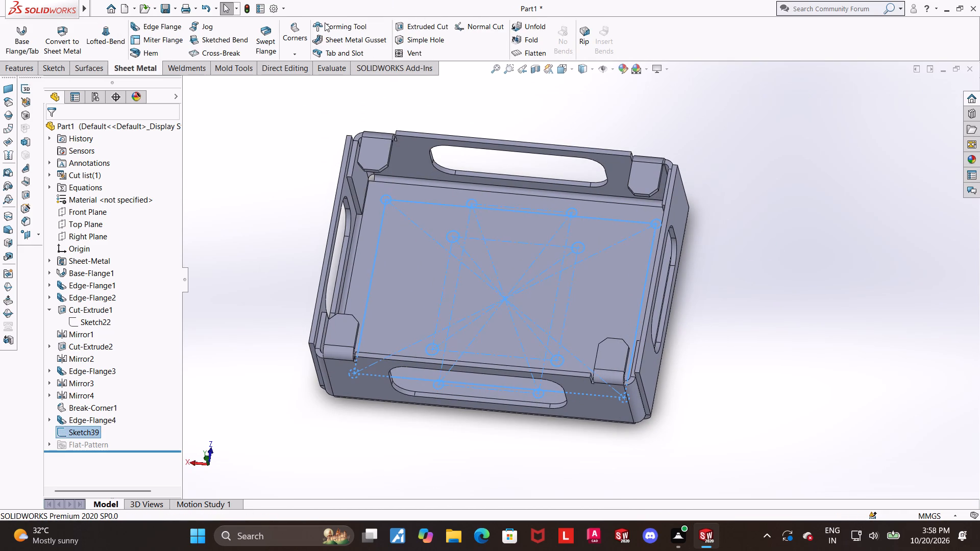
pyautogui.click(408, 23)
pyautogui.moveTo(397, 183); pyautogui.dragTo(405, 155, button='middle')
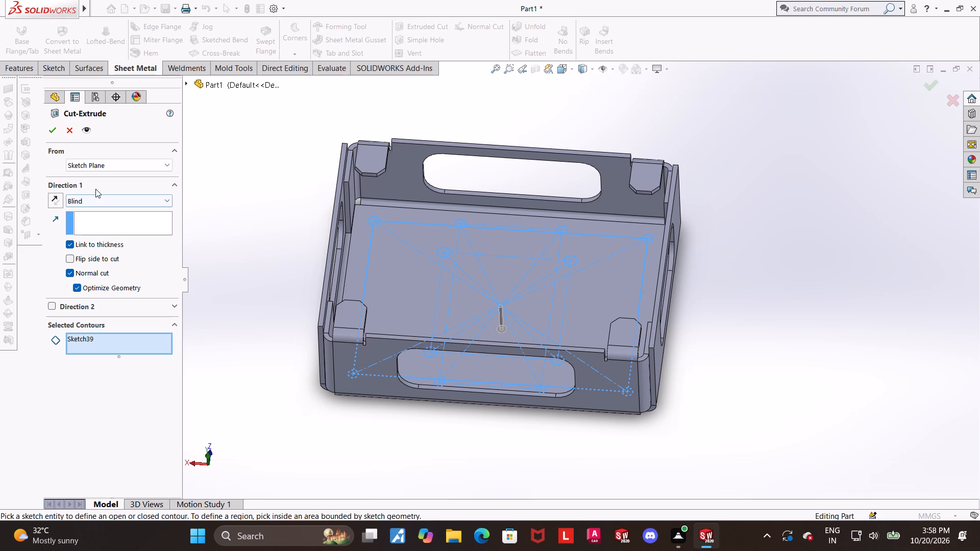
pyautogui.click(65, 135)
# Reopen the hole sketch, convert the four edges of the 108x77 mm rectangle to construction geometry, and exit the sketch.
pyautogui.click(73, 433)
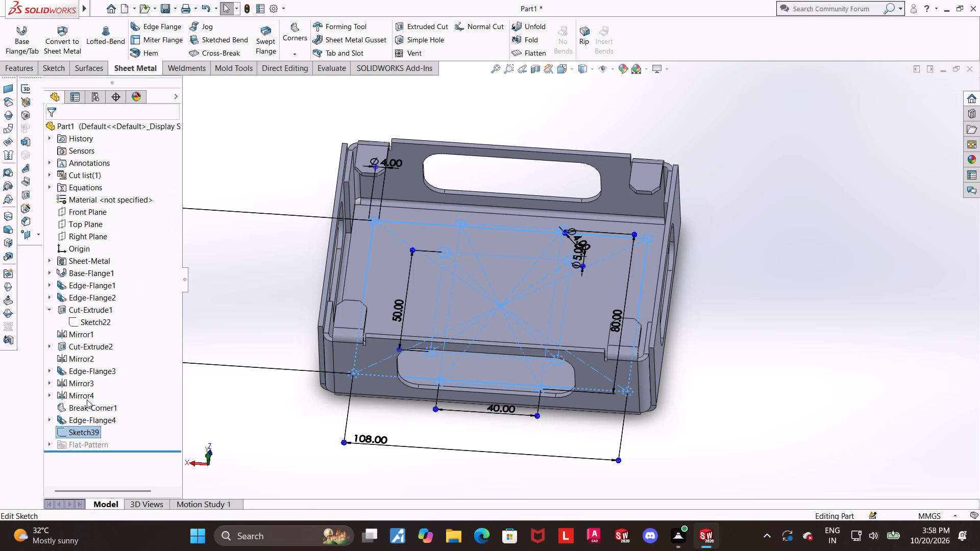
pyautogui.click(87, 399)
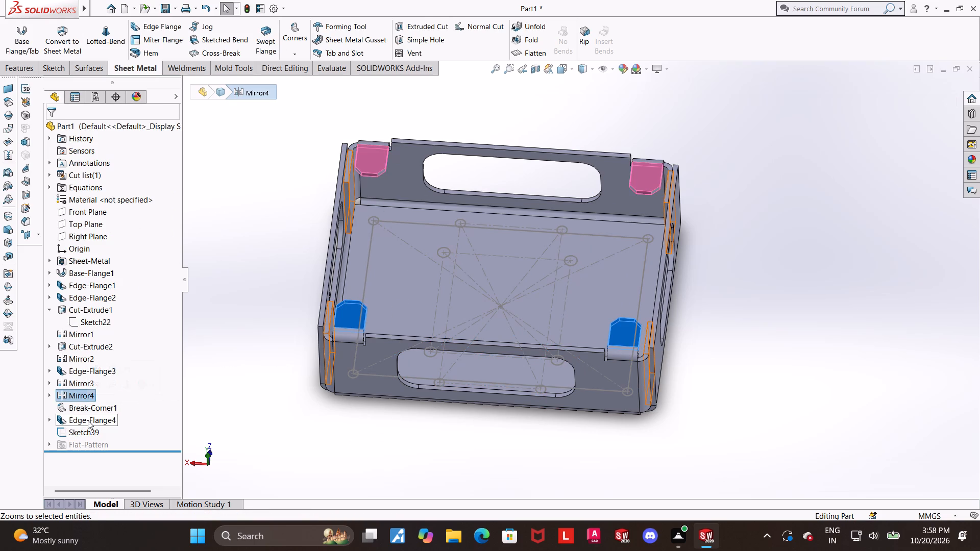
pyautogui.click(86, 429)
pyautogui.click(97, 396)
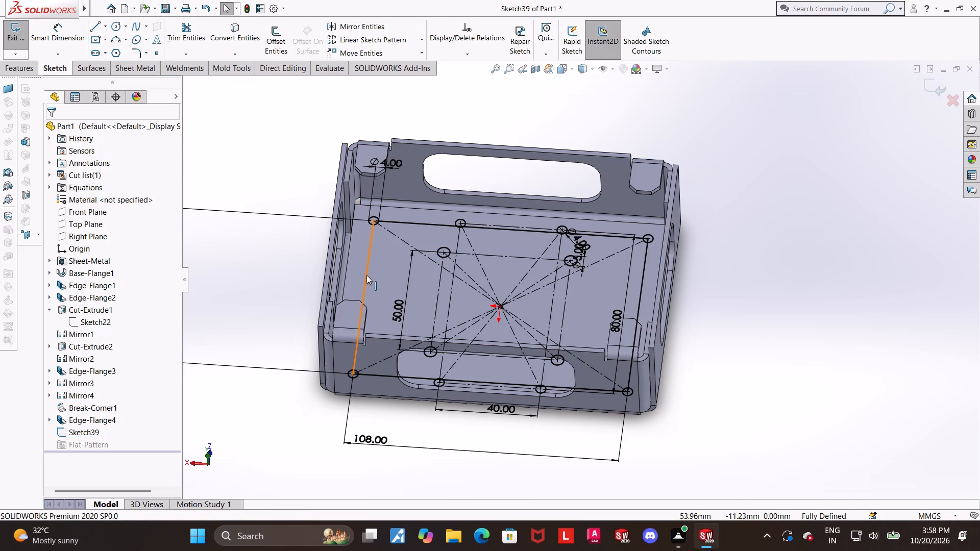
pyautogui.click(366, 275)
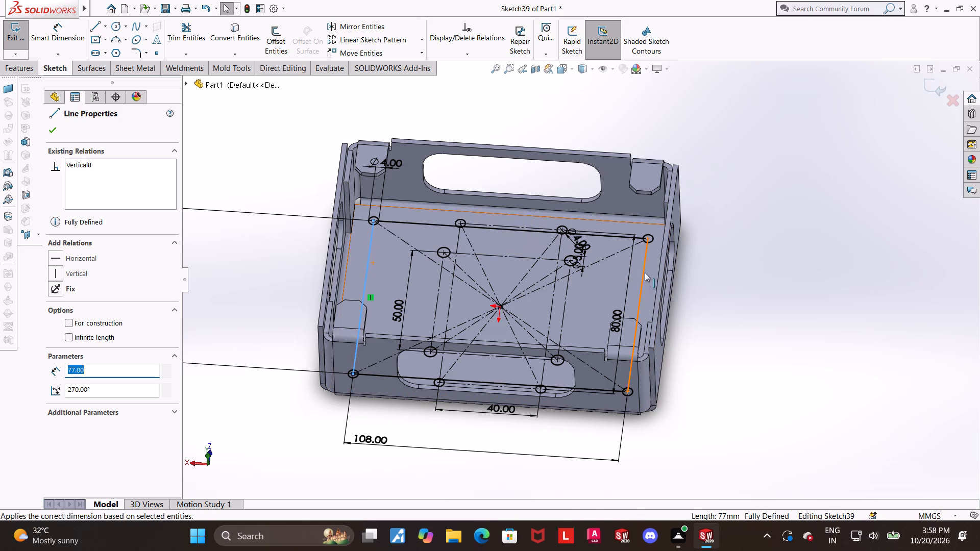
pyautogui.keyDown('ctrl'); pyautogui.click(645, 272); pyautogui.keyUp('ctrl')
pyautogui.keyDown('ctrl'); pyautogui.click(610, 235); pyautogui.keyUp('ctrl')
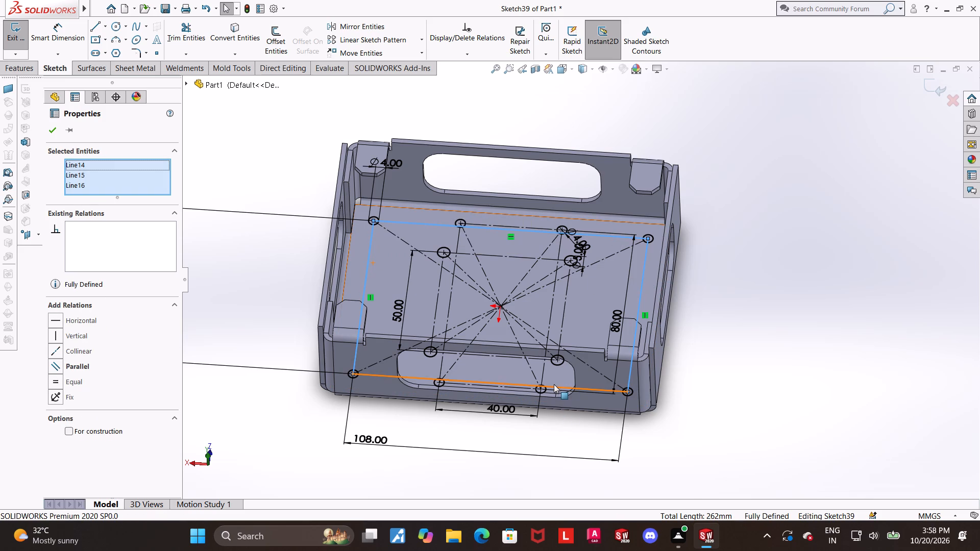
pyautogui.keyDown('ctrl'); pyautogui.click(554, 386); pyautogui.keyUp('ctrl')
pyautogui.rightClick(235, 292)
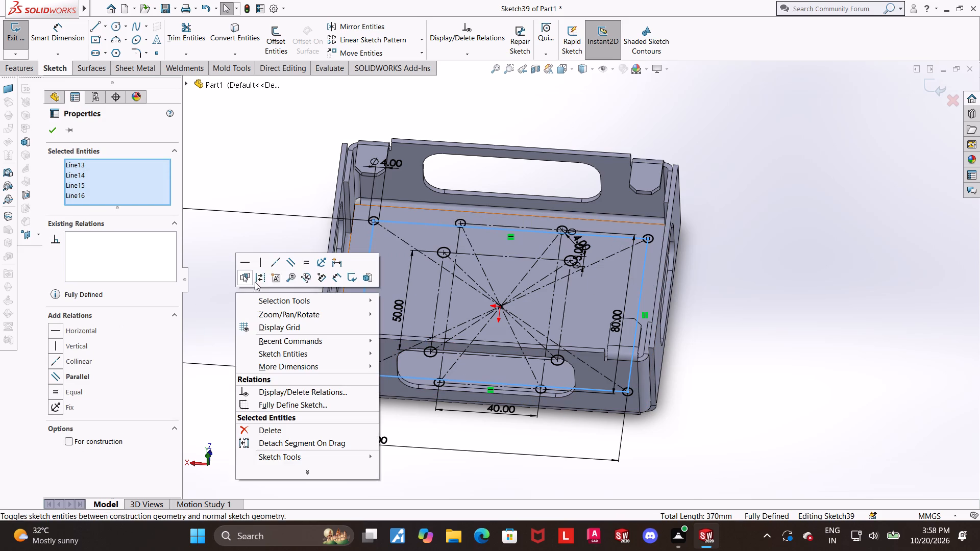
pyautogui.click(263, 280)
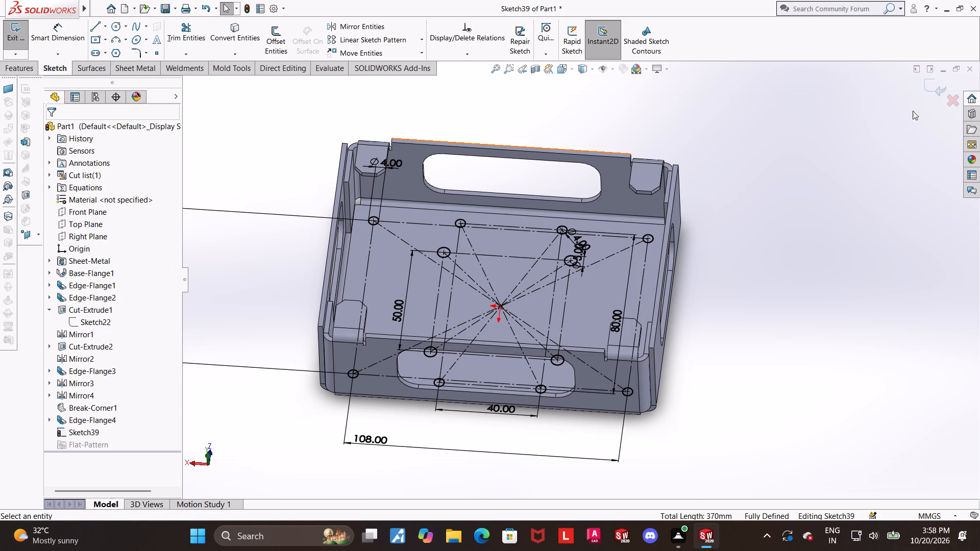
pyautogui.click(925, 88)
# Cut all the sketched hole circles through the tray base with a blind Extruded Cut linked to the sheet thickness.
pyautogui.click(89, 434)
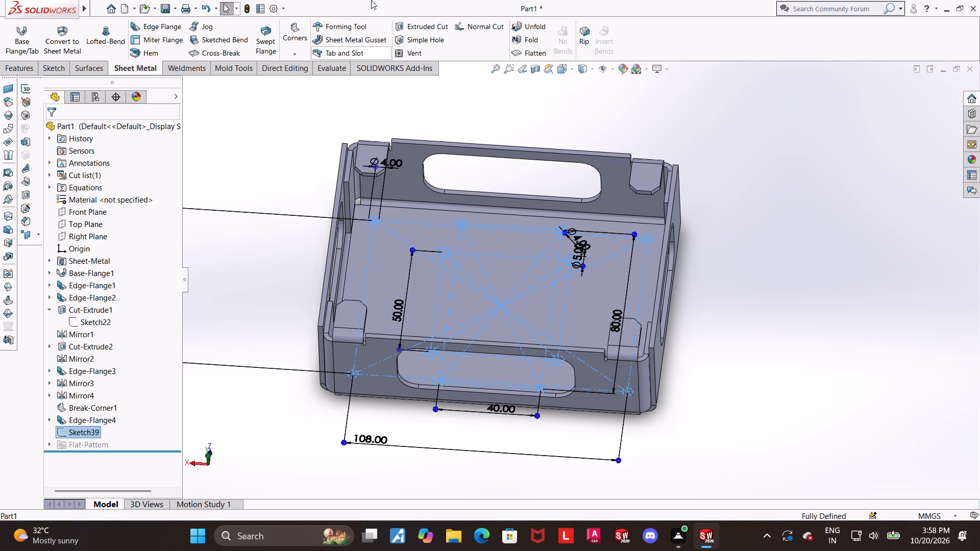
pyautogui.click(400, 27)
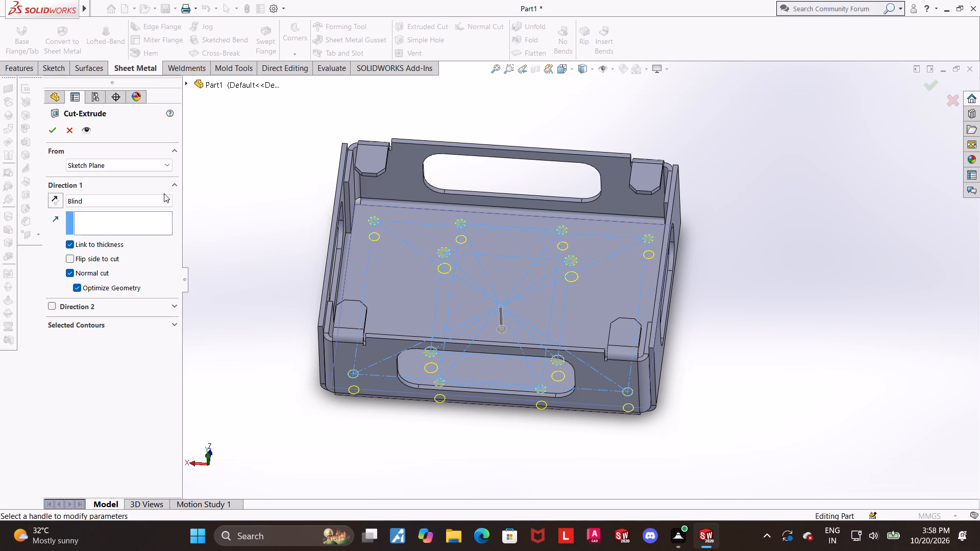
pyautogui.click(49, 135)
pyautogui.click(768, 252)
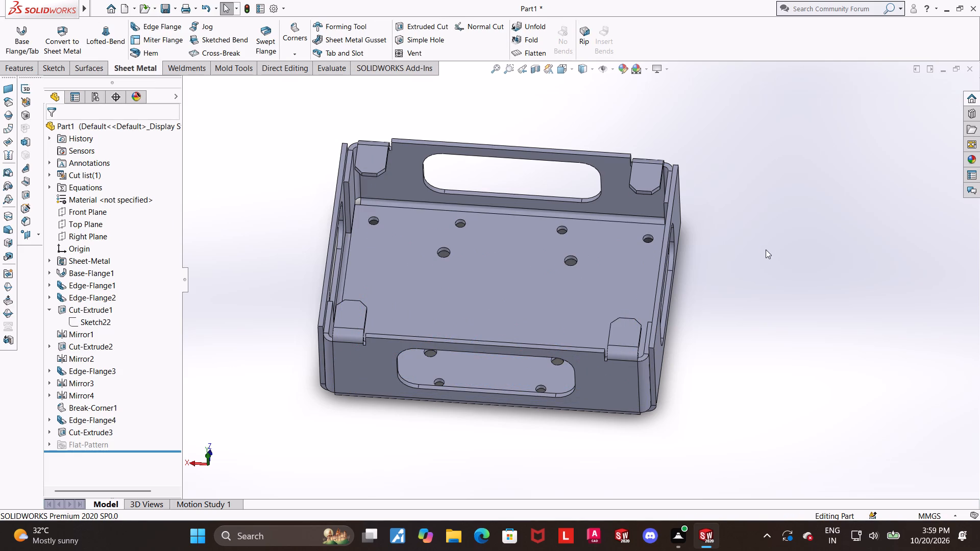
pyautogui.click(729, 254)
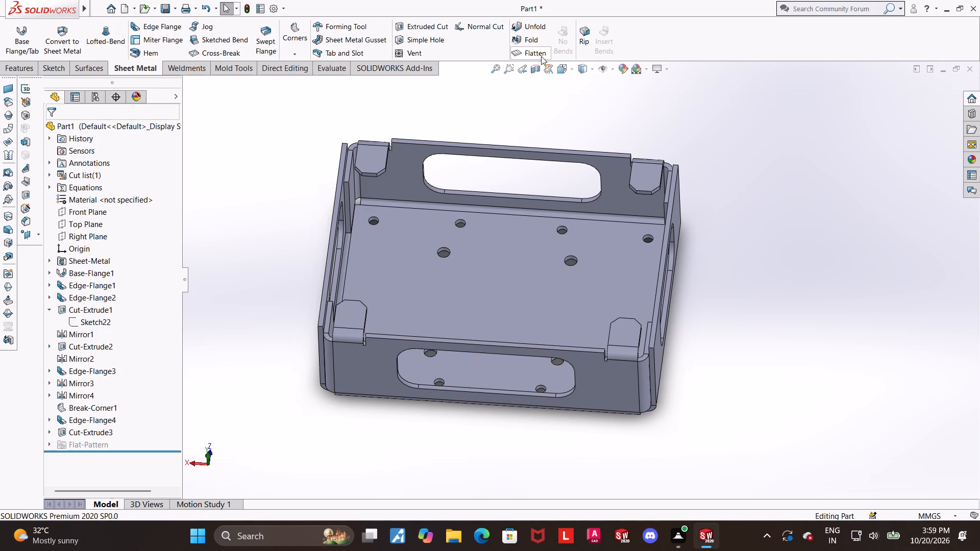
# Flatten the sheet metal tray and inspect its flat pattern.
pyautogui.click(541, 56)
pyautogui.scroll(2, 620, 215)
pyautogui.moveTo(656, 243); pyautogui.dragTo(654, 332, button='middle')
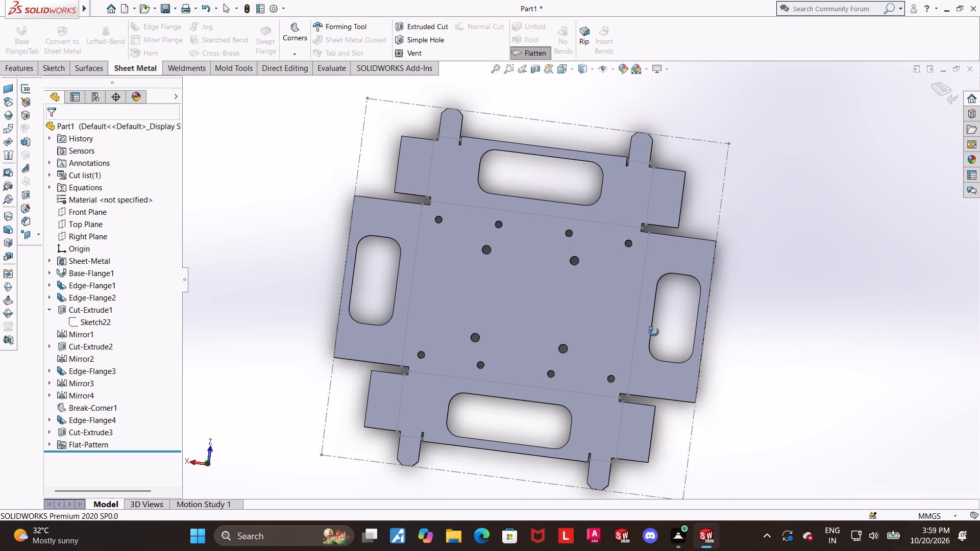
pyautogui.moveTo(654, 332); pyautogui.dragTo(619, 319, button='middle')
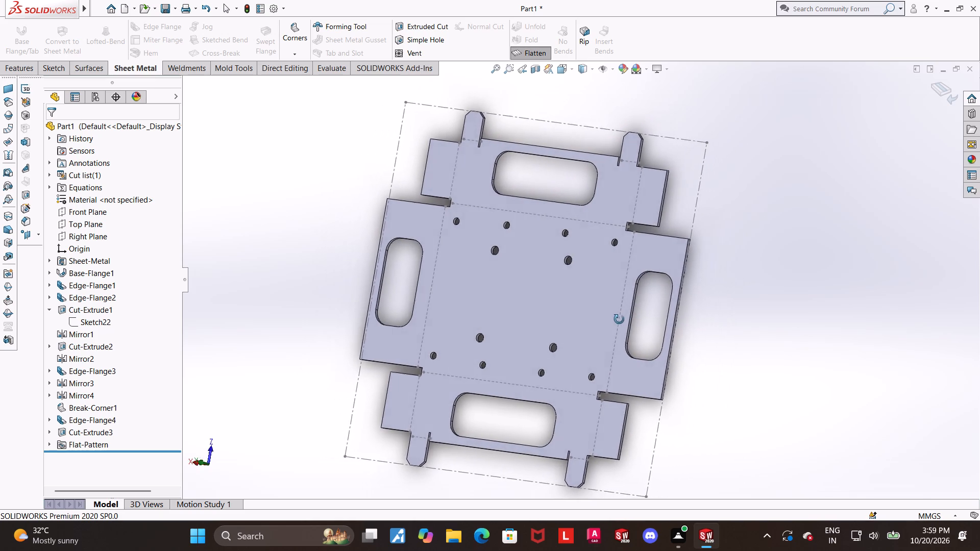
pyautogui.moveTo(619, 319); pyautogui.dragTo(655, 317, button='middle')
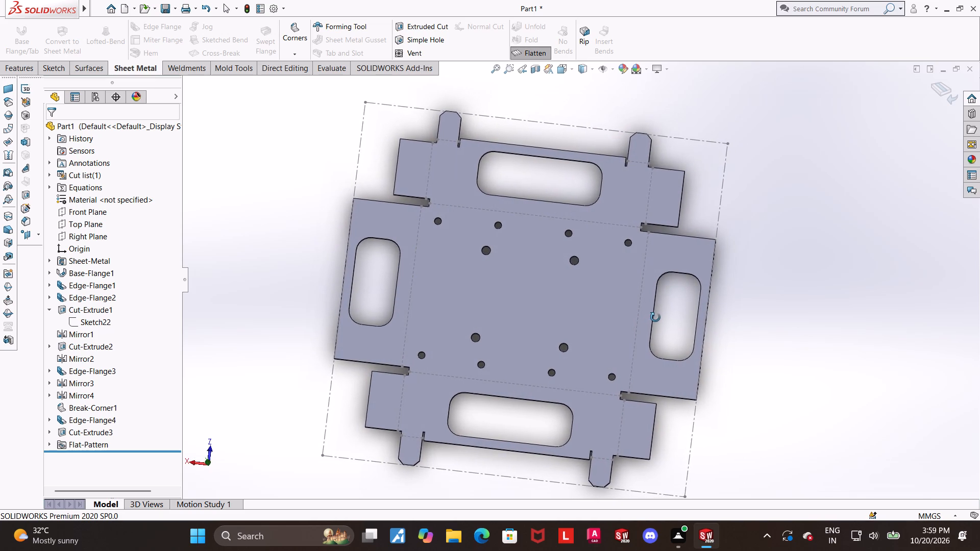
pyautogui.moveTo(655, 317); pyautogui.dragTo(659, 305, button='middle')
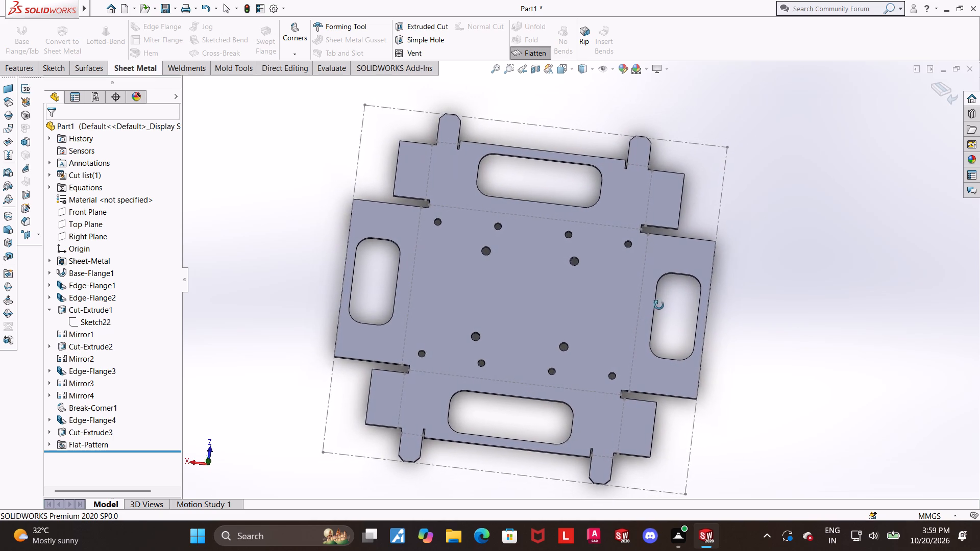
pyautogui.moveTo(659, 305); pyautogui.dragTo(660, 268, button='middle')
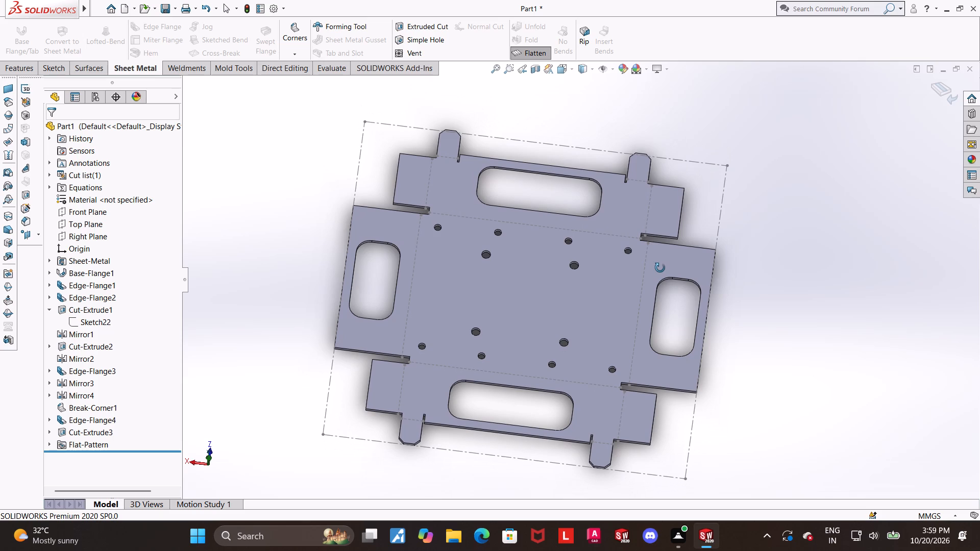
pyautogui.moveTo(660, 268); pyautogui.dragTo(658, 281, button='middle')
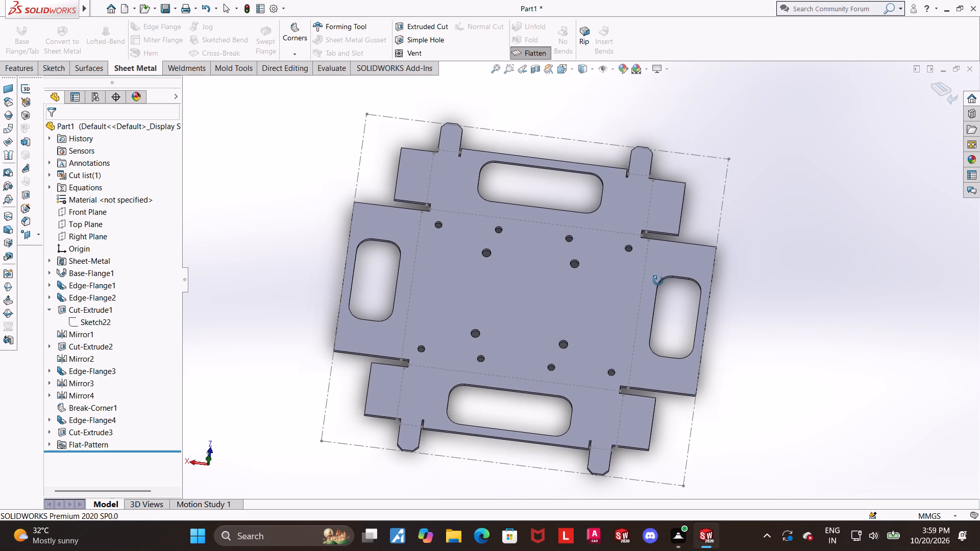
pyautogui.moveTo(658, 281); pyautogui.dragTo(658, 283, button='middle')
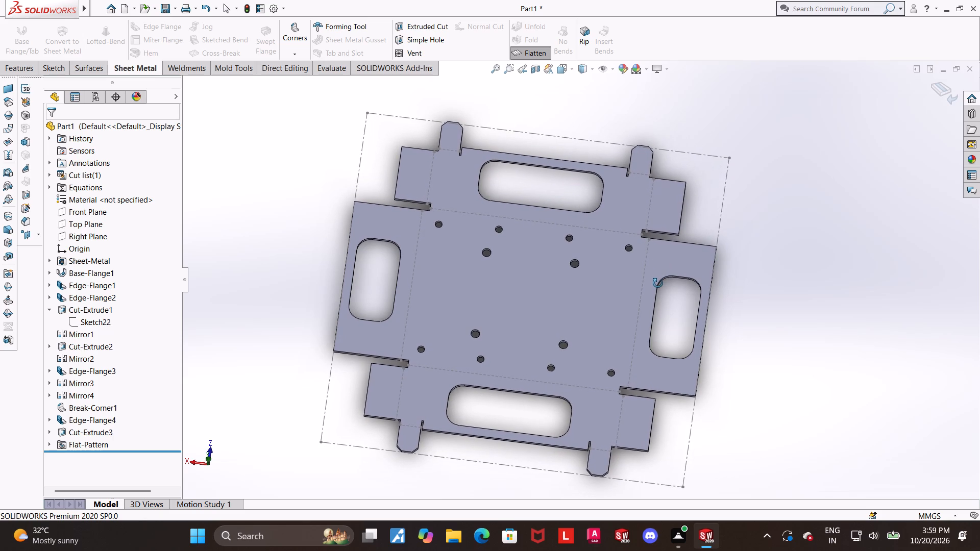
# Return the tray from its flat pattern to the folded state and inspect the folded model.
pyautogui.moveTo(658, 283); pyautogui.dragTo(639, 301, button='middle')
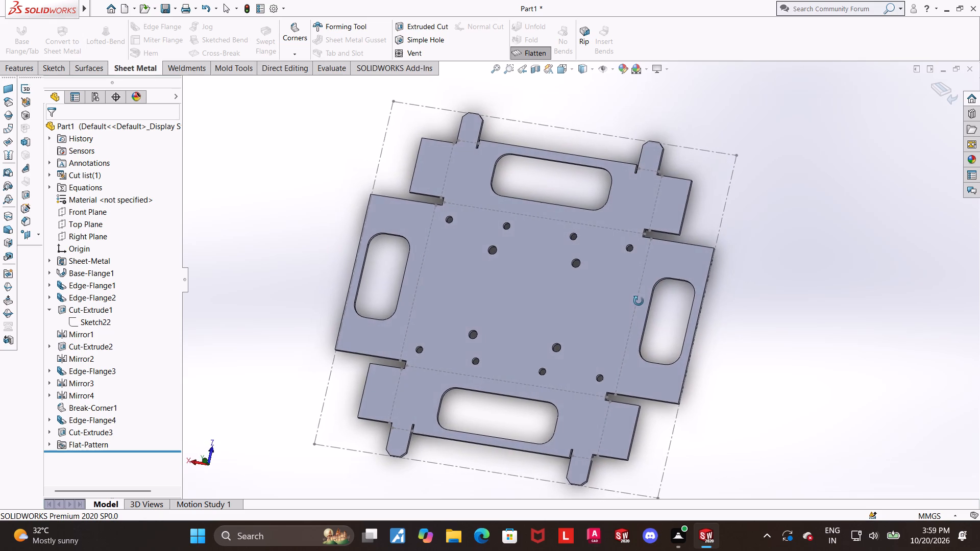
pyautogui.moveTo(639, 301); pyautogui.dragTo(645, 299, button='middle')
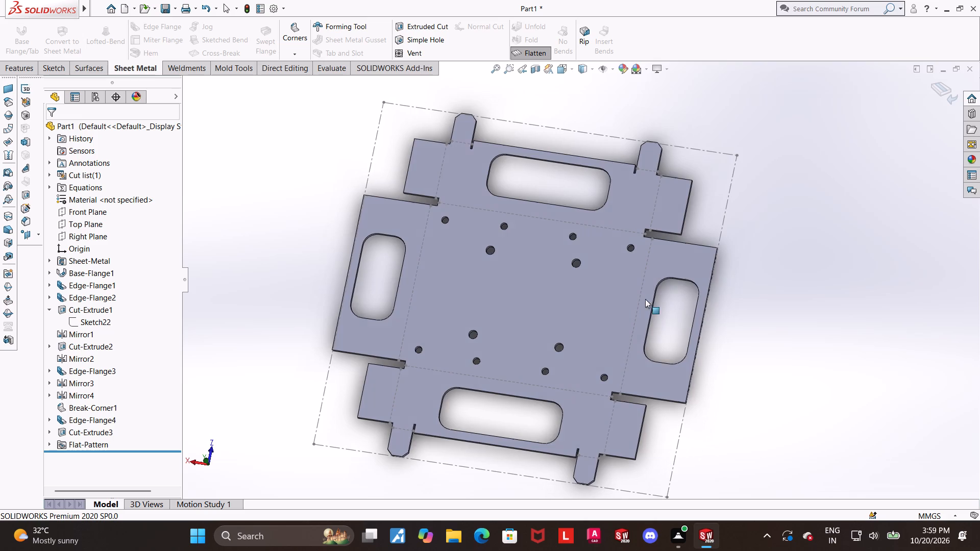
pyautogui.moveTo(645, 299); pyautogui.dragTo(646, 299, button='middle')
pyautogui.scroll(-2, 550, 364)
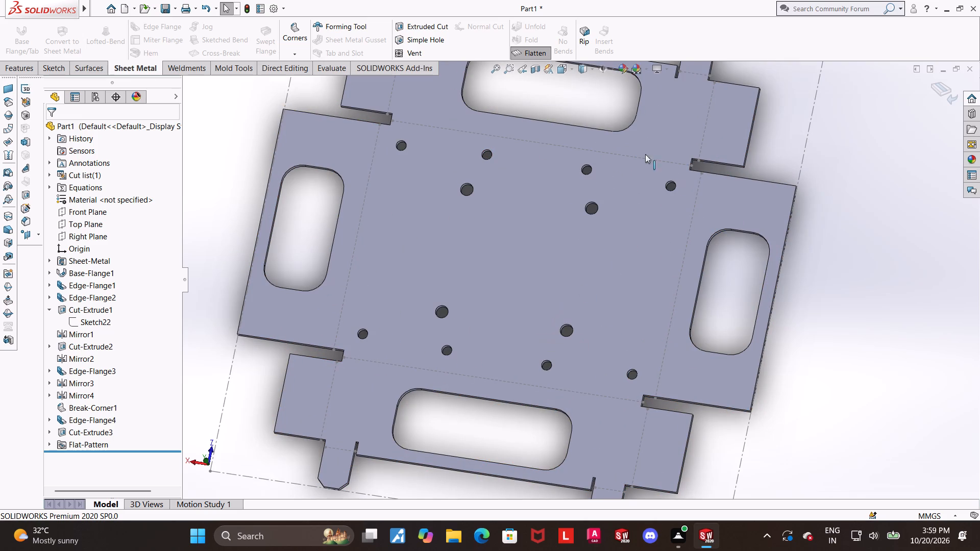
pyautogui.click(526, 55)
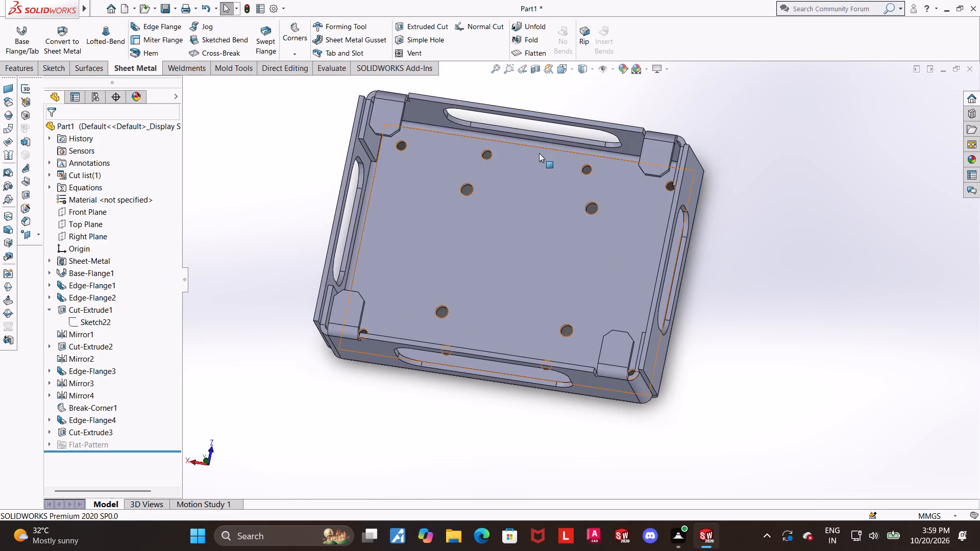
pyautogui.scroll(2, 539, 153)
pyautogui.scroll(-1, 694, 257)
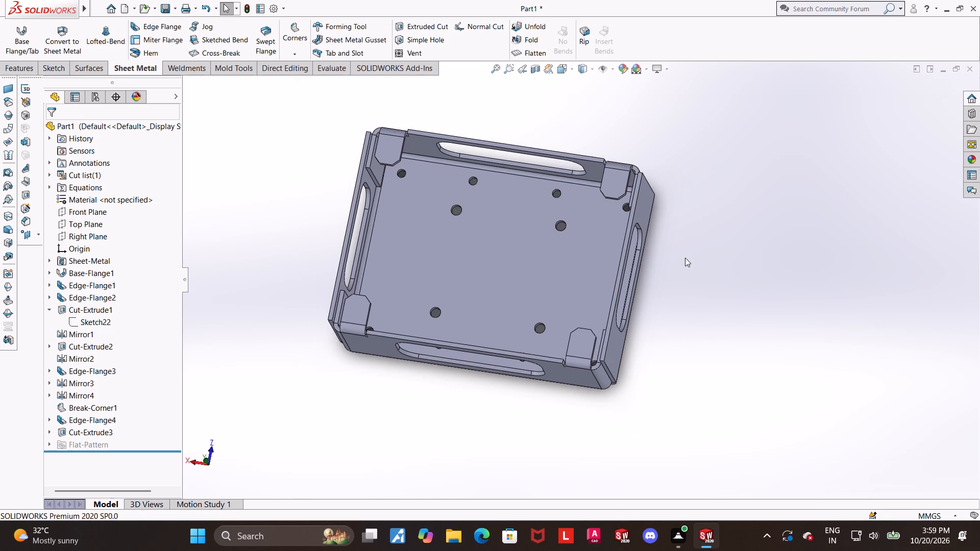
pyautogui.moveTo(685, 258); pyautogui.dragTo(690, 212, button='middle')
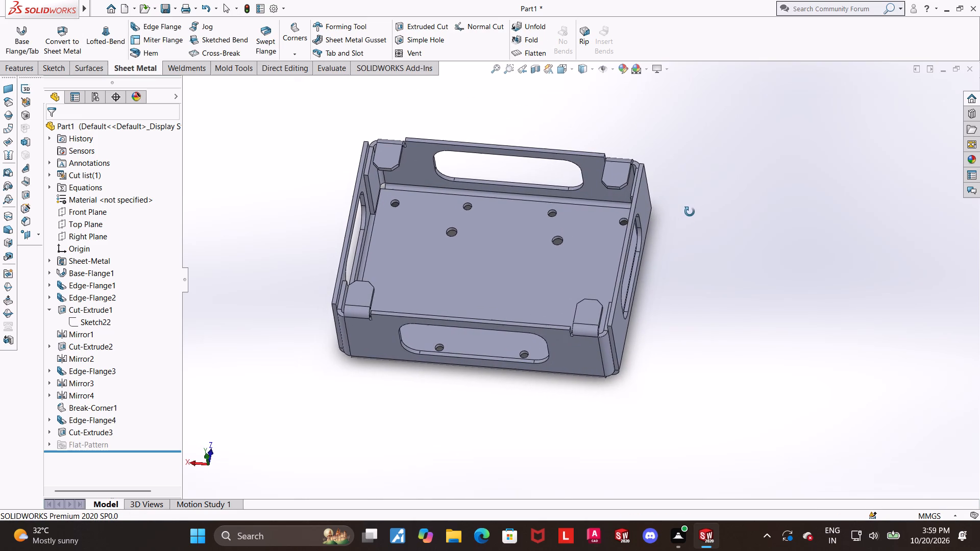
pyautogui.moveTo(690, 212); pyautogui.dragTo(693, 219, button='middle')
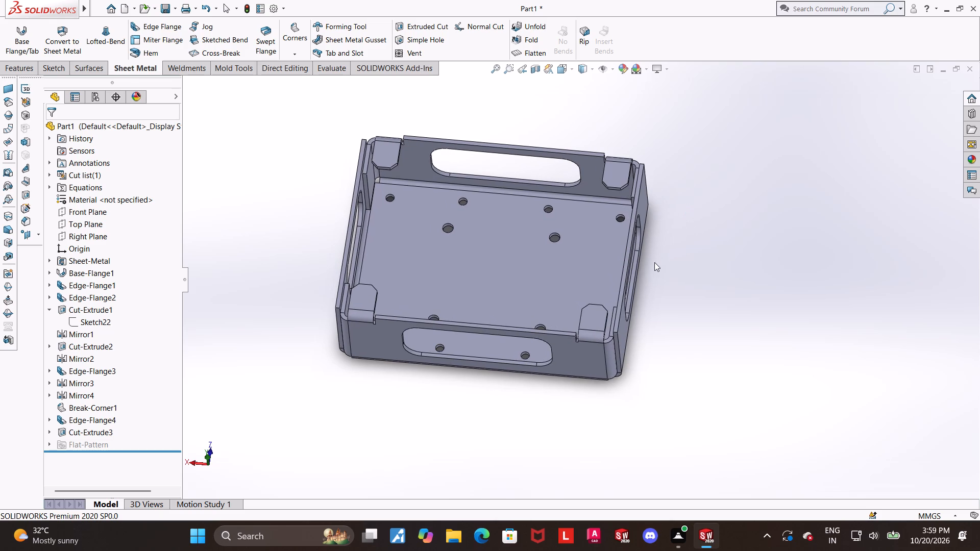
pyautogui.scroll(1, 646, 264)
pyautogui.scroll(-1, 510, 262)
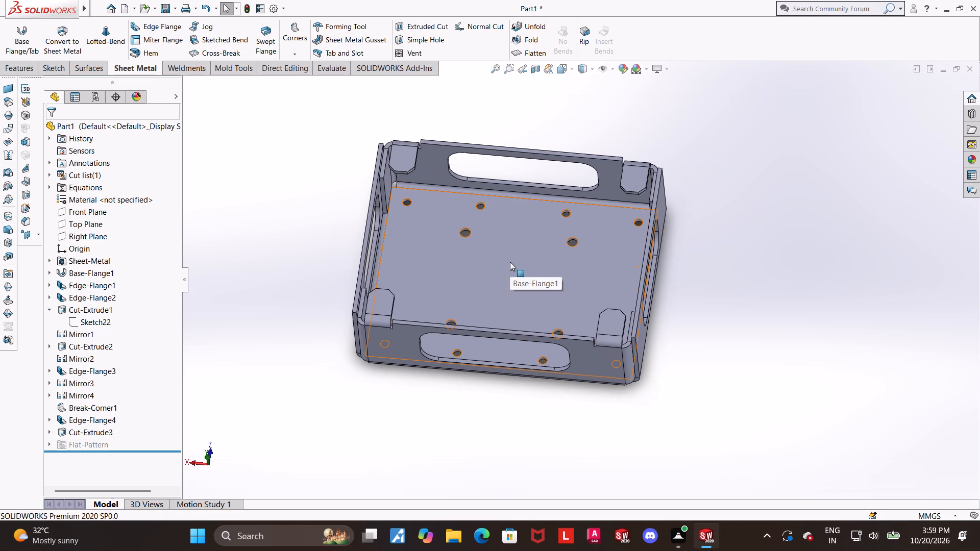
# Start a sketch on the flat face of one mirrored corner flange and draw a center rectangle about 5.5 by 4.8 mm on it.
pyautogui.moveTo(510, 260); pyautogui.dragTo(519, 297, button='middle')
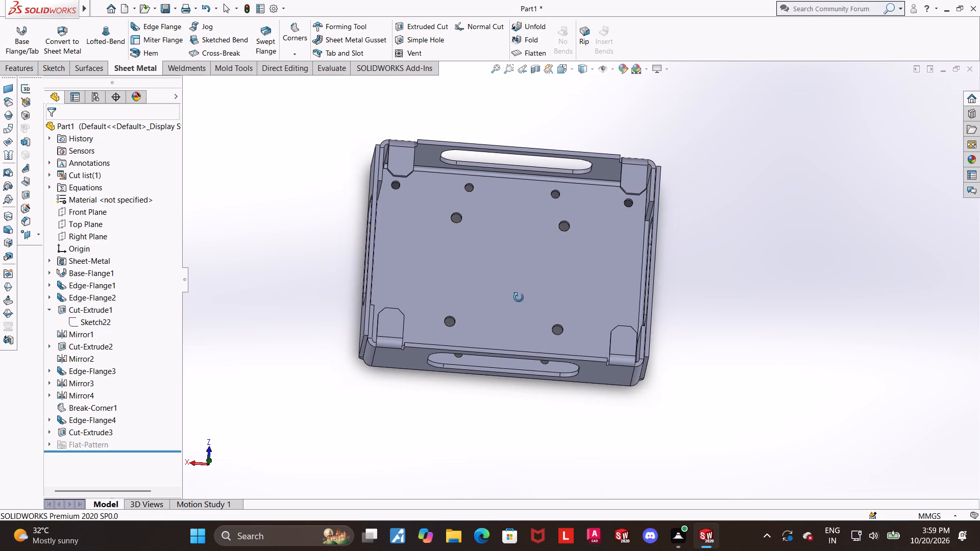
pyautogui.moveTo(519, 297); pyautogui.dragTo(519, 325, button='middle')
pyautogui.scroll(-3, 612, 316)
pyautogui.click(634, 352)
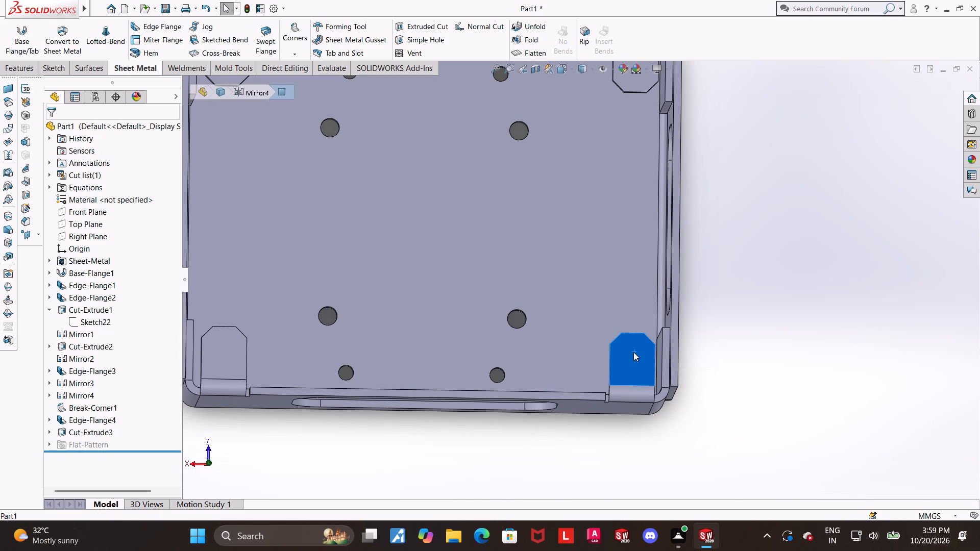
pyautogui.click(677, 318)
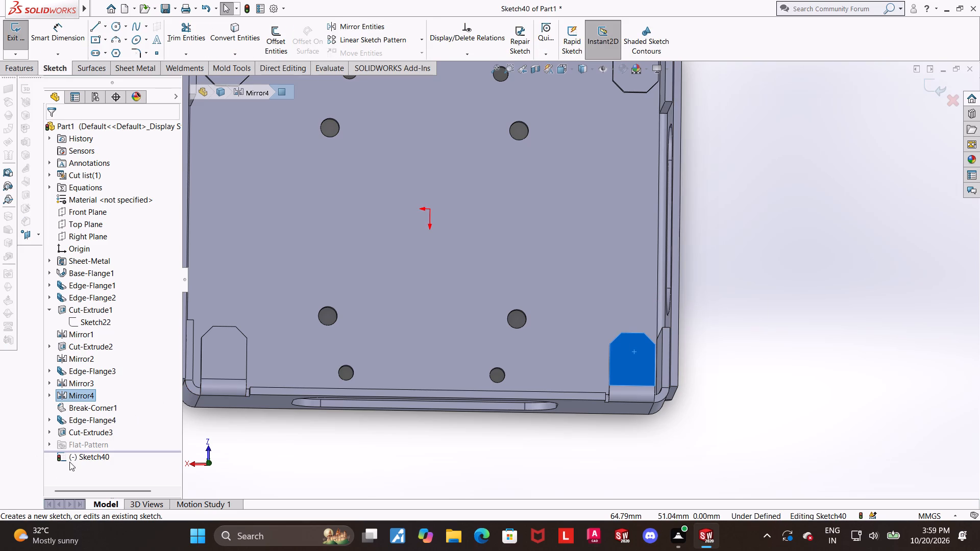
pyautogui.click(69, 462)
pyautogui.click(90, 448)
pyautogui.scroll(-3, 436, 112)
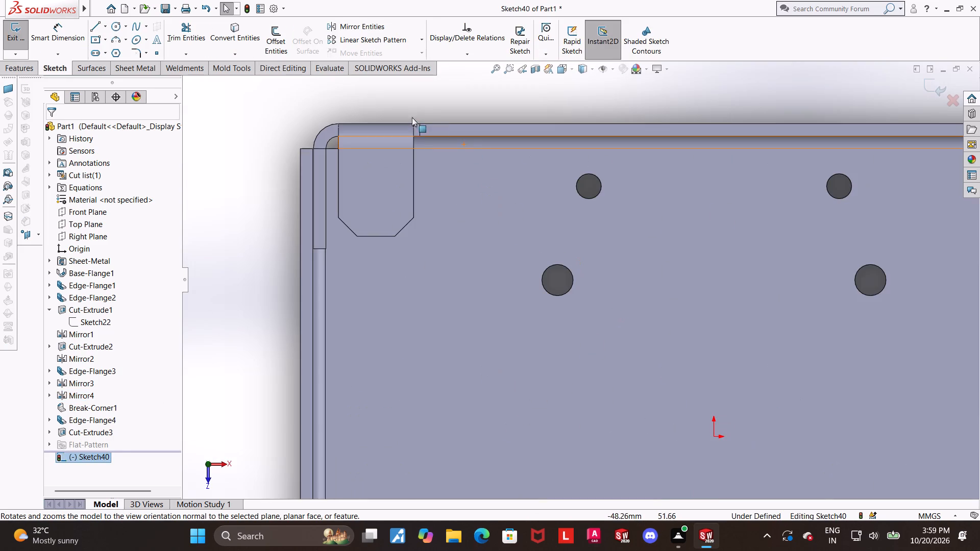
pyautogui.scroll(-2, 453, 141)
pyautogui.click(94, 41)
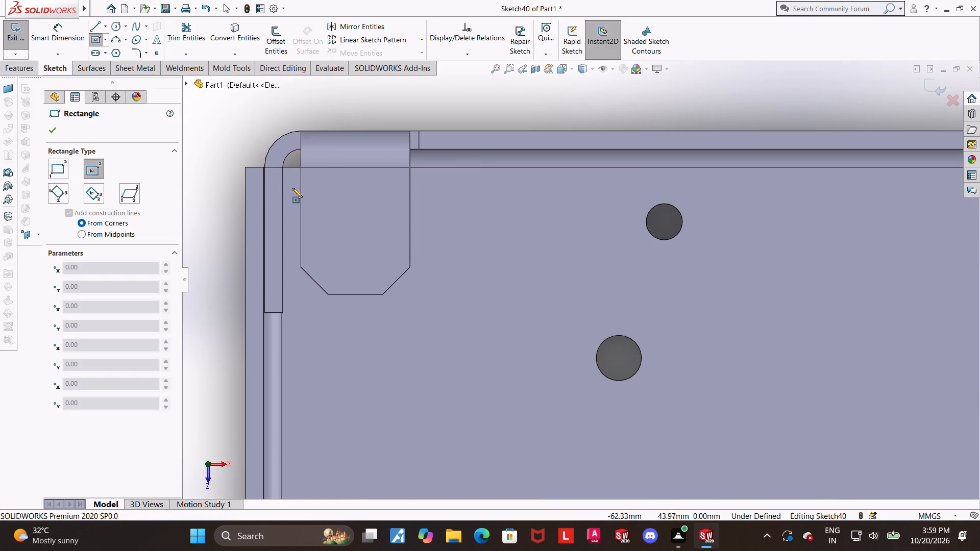
pyautogui.click(355, 227)
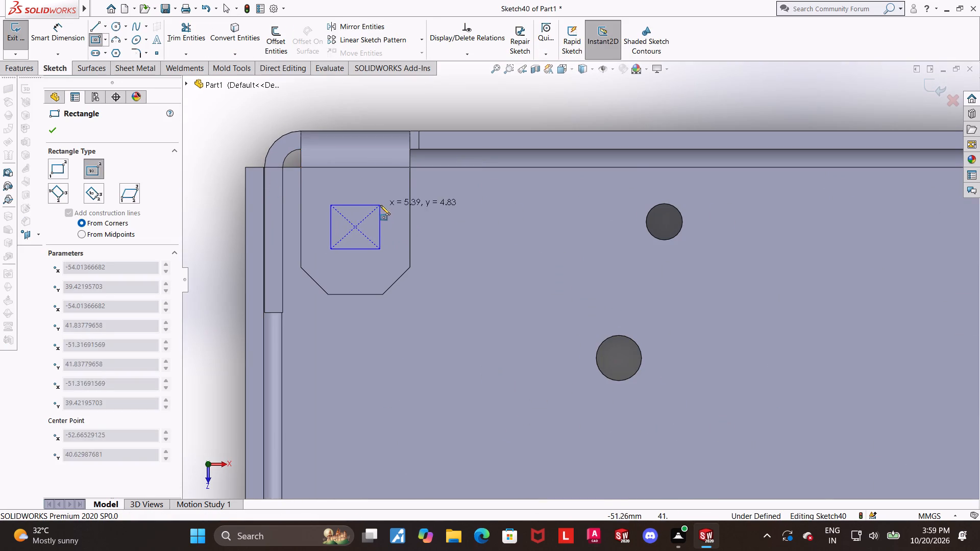
pyautogui.click(380, 205)
pyautogui.press('Escape')
# Dimension the rectangle on the corner flange to 5 mm wide and 5 mm high.
pyautogui.click(61, 31)
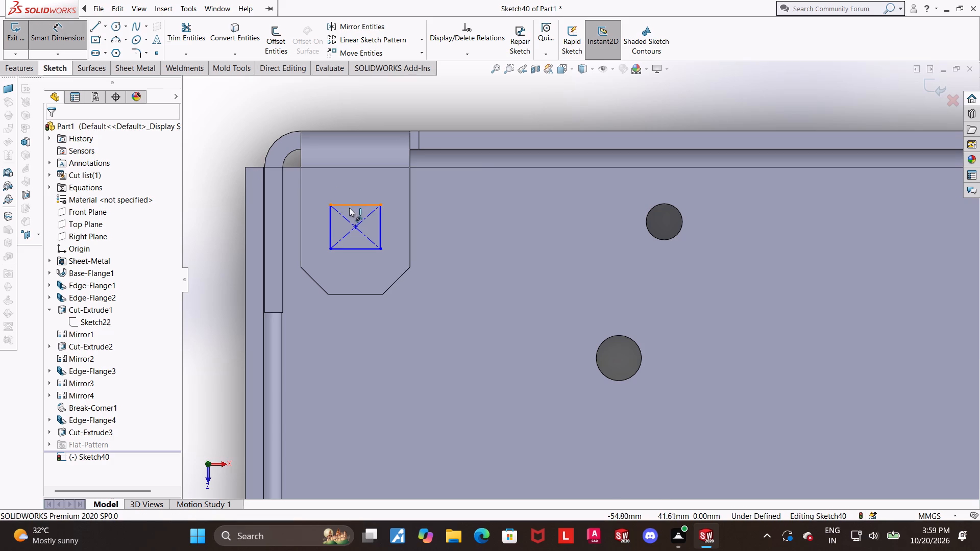
pyautogui.click(350, 209)
pyautogui.doubleClick(360, 201)
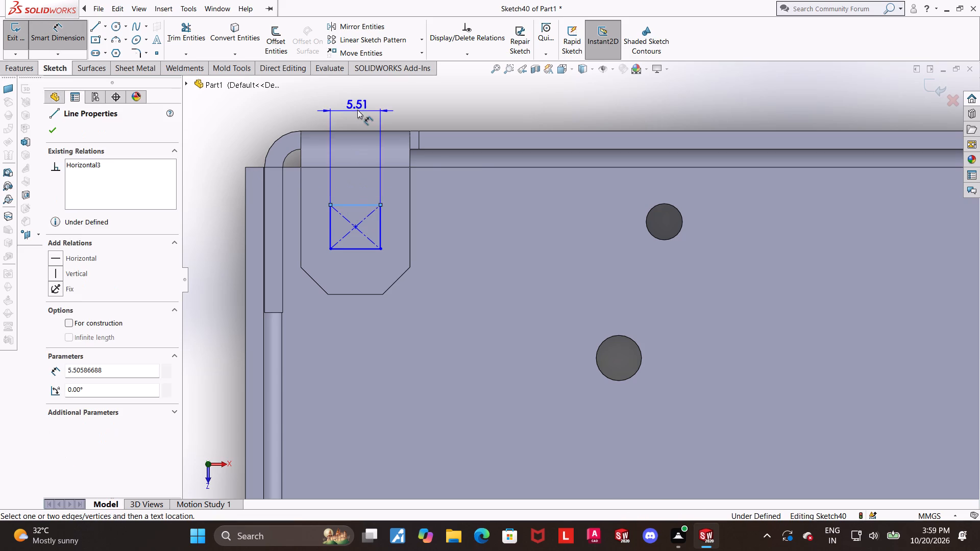
pyautogui.click(357, 110)
pyautogui.press('5')
pyautogui.press('Return')
pyautogui.press('Escape')
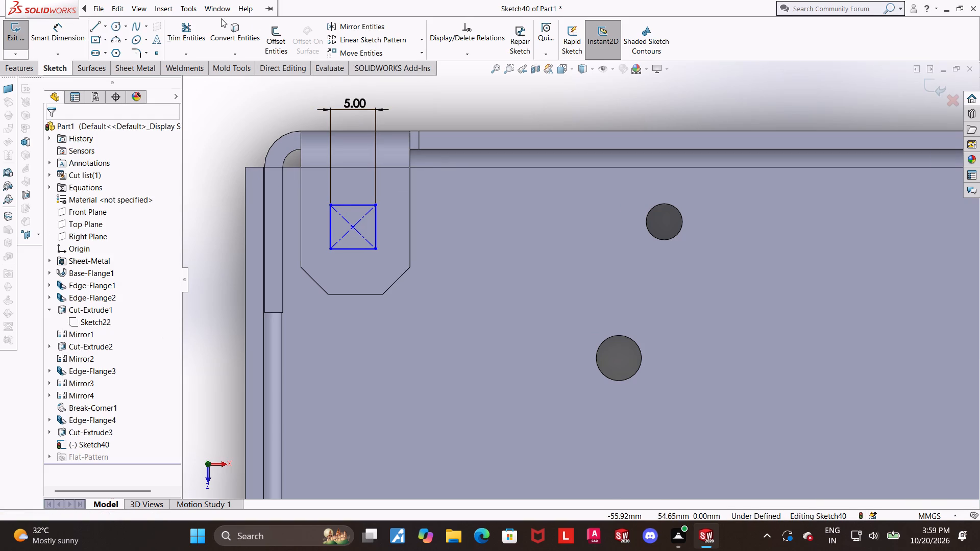
pyautogui.click(71, 27)
pyautogui.click(376, 215)
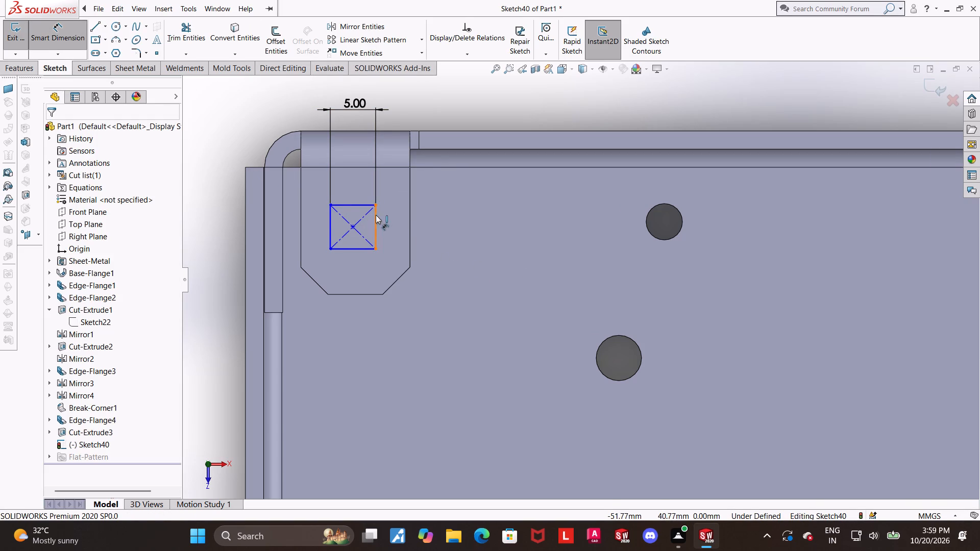
pyautogui.click(449, 220)
pyautogui.press('5')
pyautogui.press('Return')
pyautogui.press('Escape')
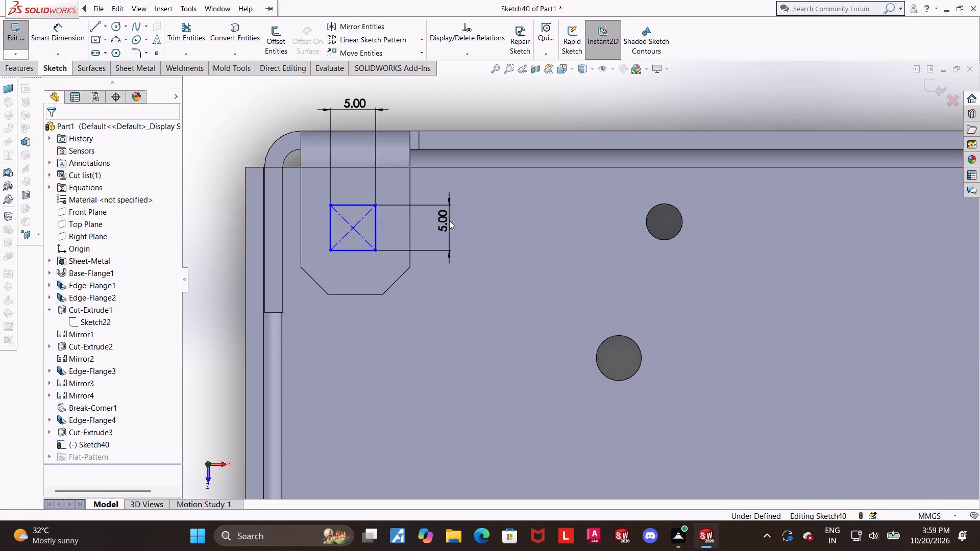
pyautogui.scroll(1, 449, 170)
pyautogui.press('Escape')
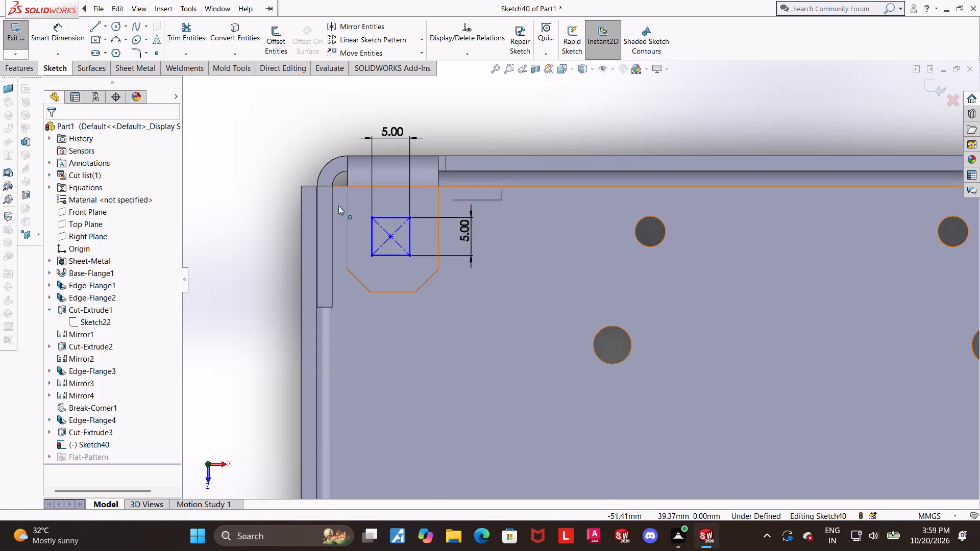
pyautogui.click(260, 166)
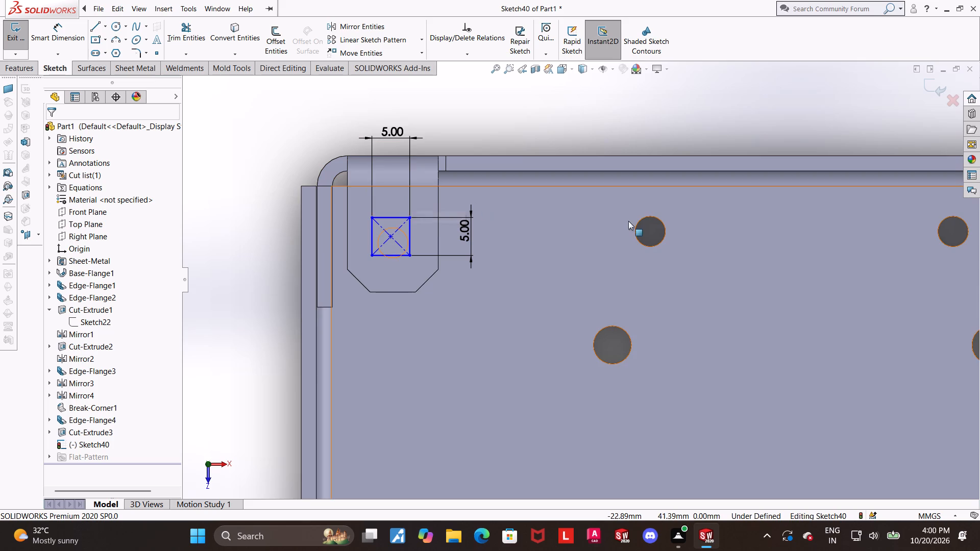
# Dimension the gap between the square's side and the flange's adjacent side edge at the tray corner to 3.5 mm.
pyautogui.scroll(1, 618, 217)
pyautogui.scroll(-2, 460, 191)
pyautogui.press('Escape')
pyautogui.press('Escape')
pyautogui.click(71, 28)
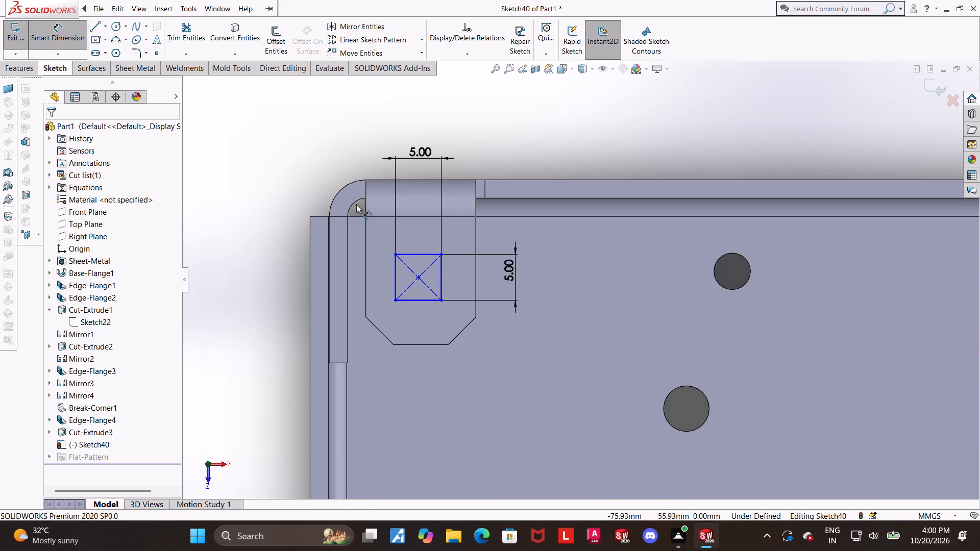
pyautogui.click(396, 266)
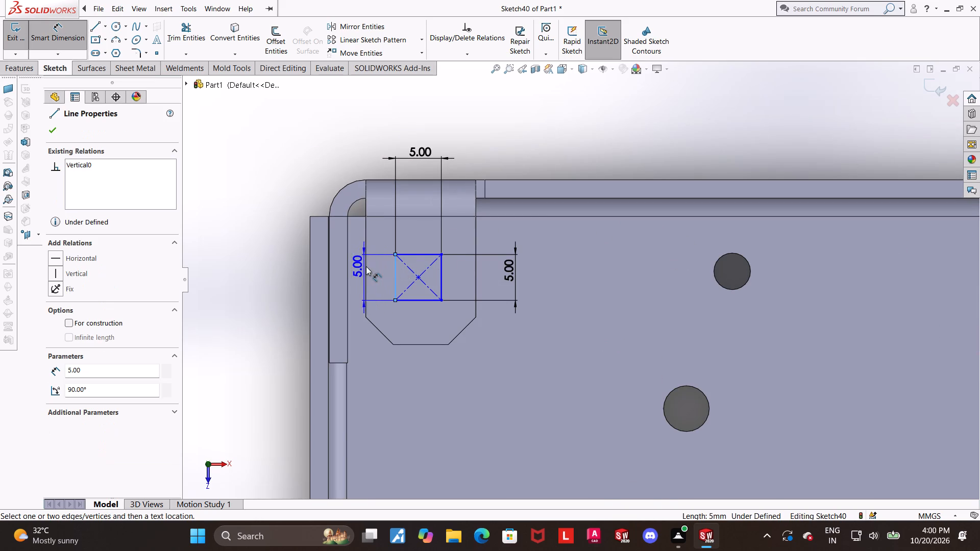
pyautogui.click(367, 266)
pyautogui.click(376, 332)
pyautogui.write('3.5')
pyautogui.press('Return')
pyautogui.press('Escape')
pyautogui.press('Escape')
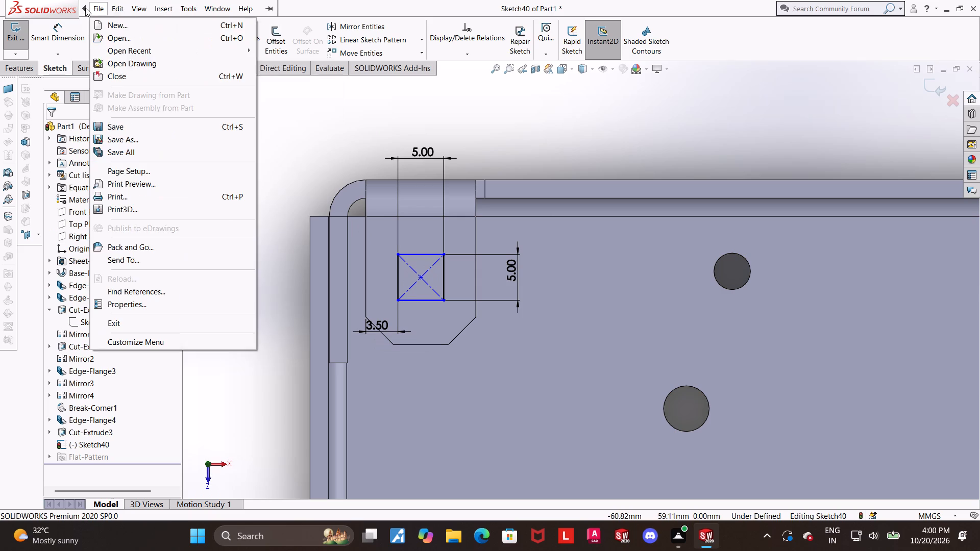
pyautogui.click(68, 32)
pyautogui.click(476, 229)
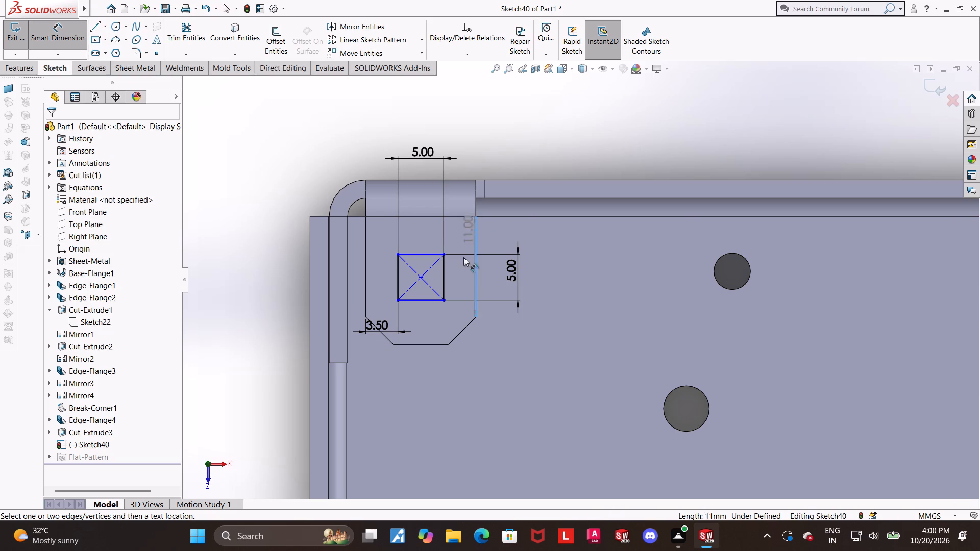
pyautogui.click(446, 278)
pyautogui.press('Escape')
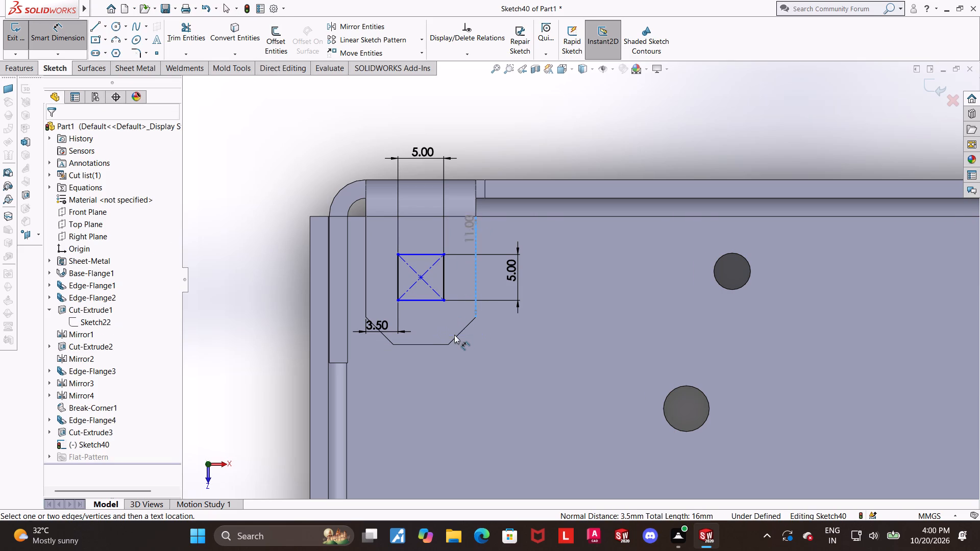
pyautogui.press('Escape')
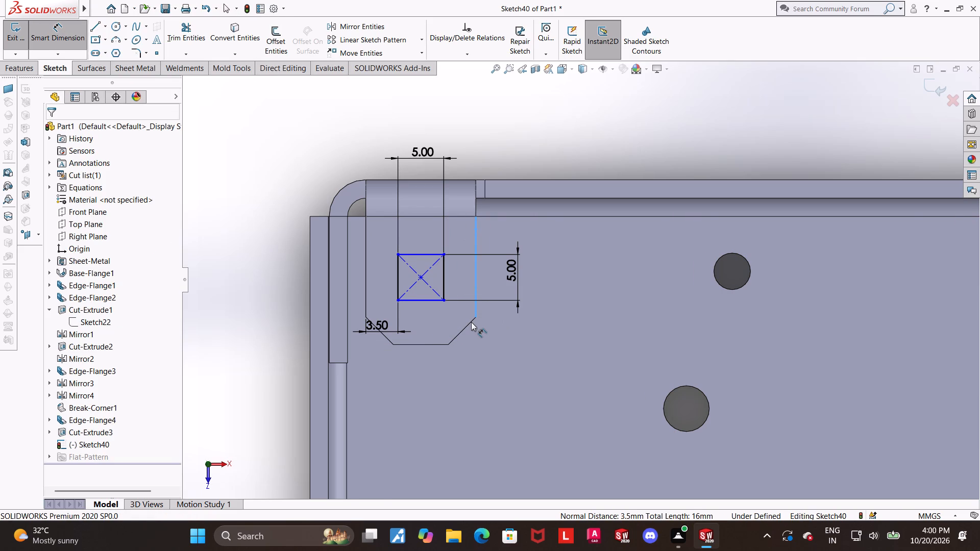
# Dimension the distance from the corner flange's outer bend edge to the square's nearest parallel side as 9 mm.
pyautogui.scroll(1, 471, 322)
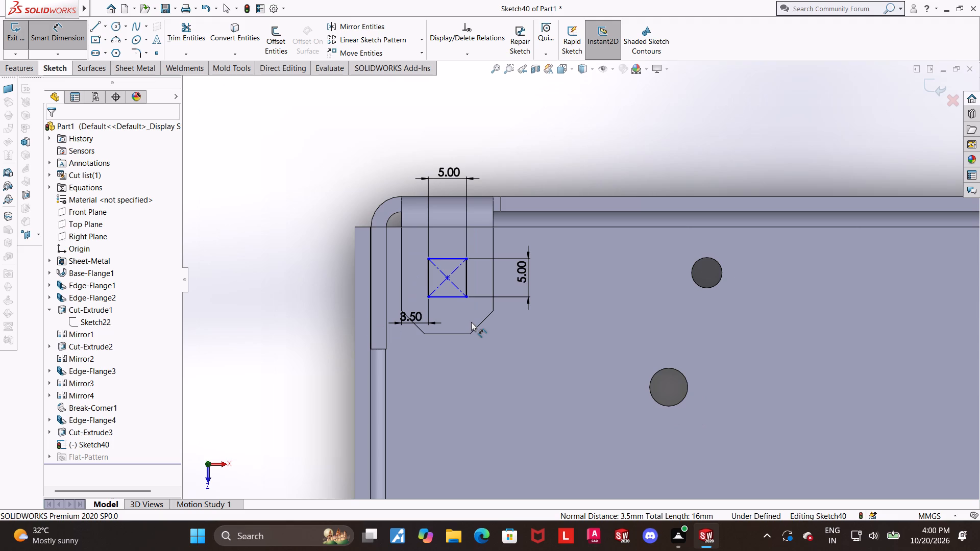
pyautogui.scroll(1, 471, 322)
pyautogui.scroll(-2, 492, 287)
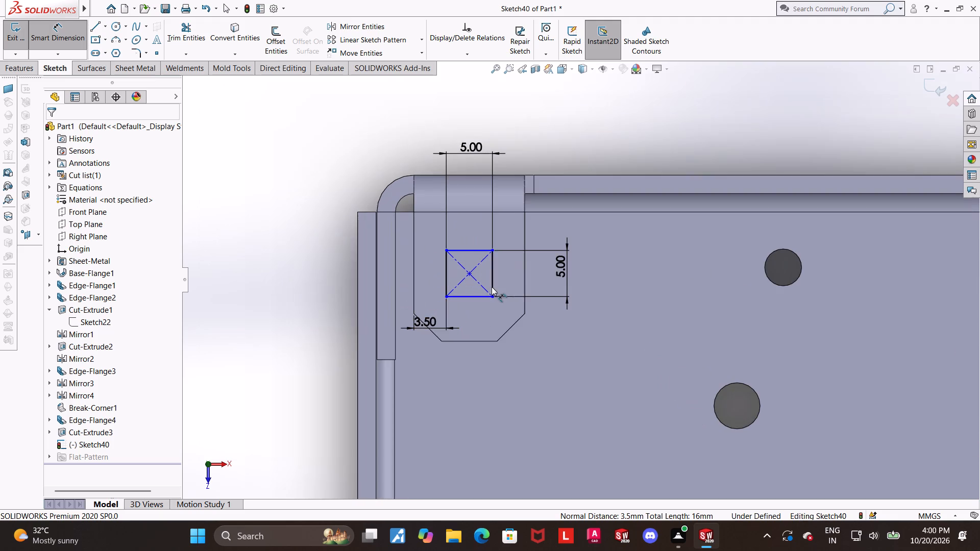
pyautogui.scroll(2, 562, 277)
pyautogui.moveTo(558, 293); pyautogui.dragTo(560, 280, button='middle')
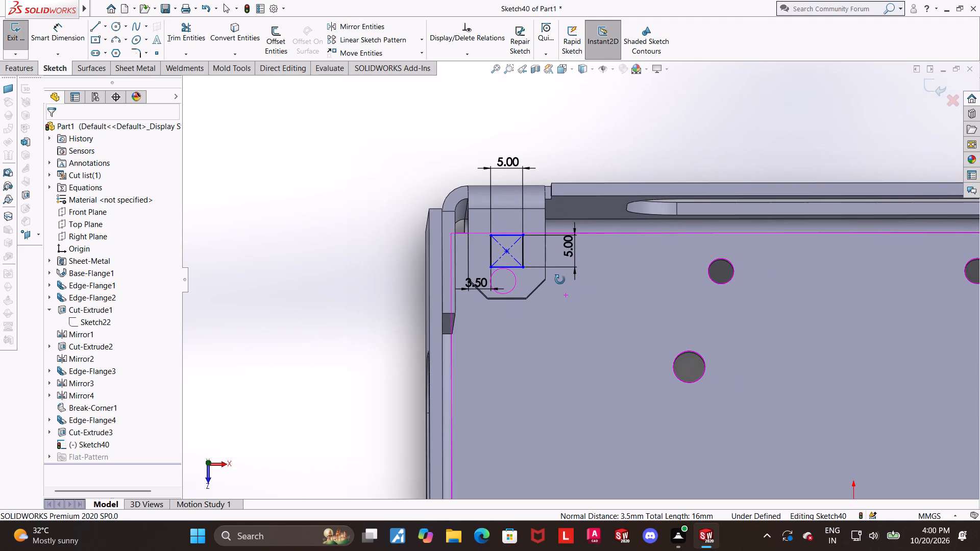
pyautogui.moveTo(560, 280); pyautogui.dragTo(554, 298, button='middle')
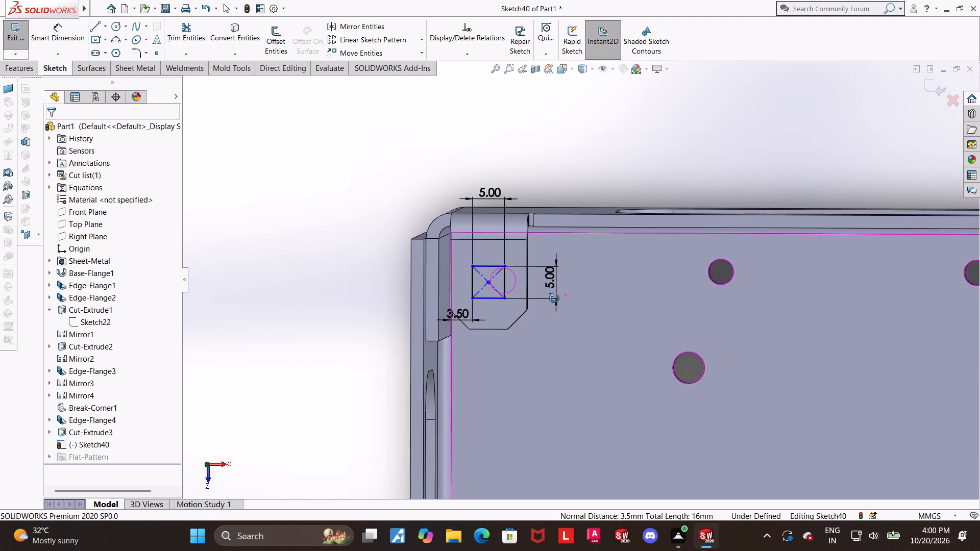
pyautogui.moveTo(554, 298); pyautogui.dragTo(549, 304, button='middle')
pyautogui.click(559, 72)
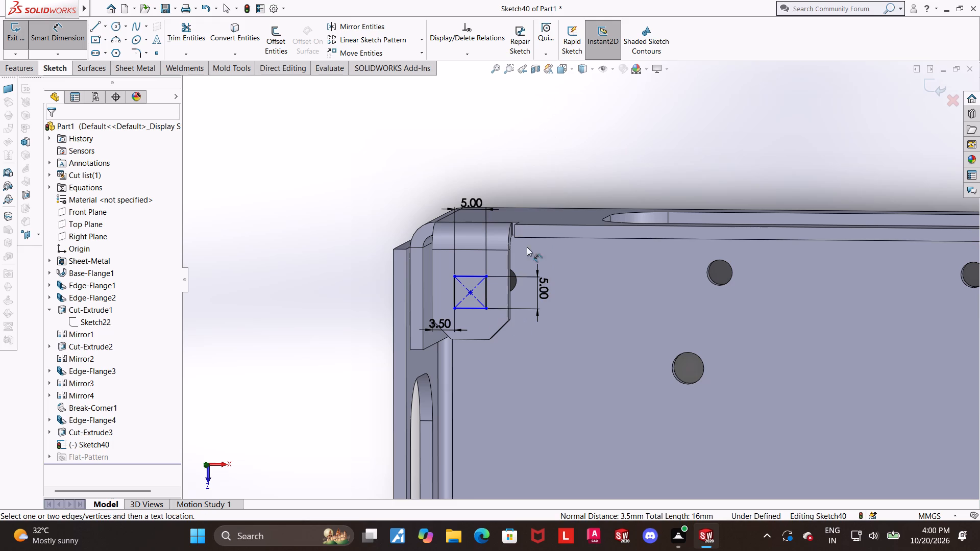
pyautogui.click(558, 71)
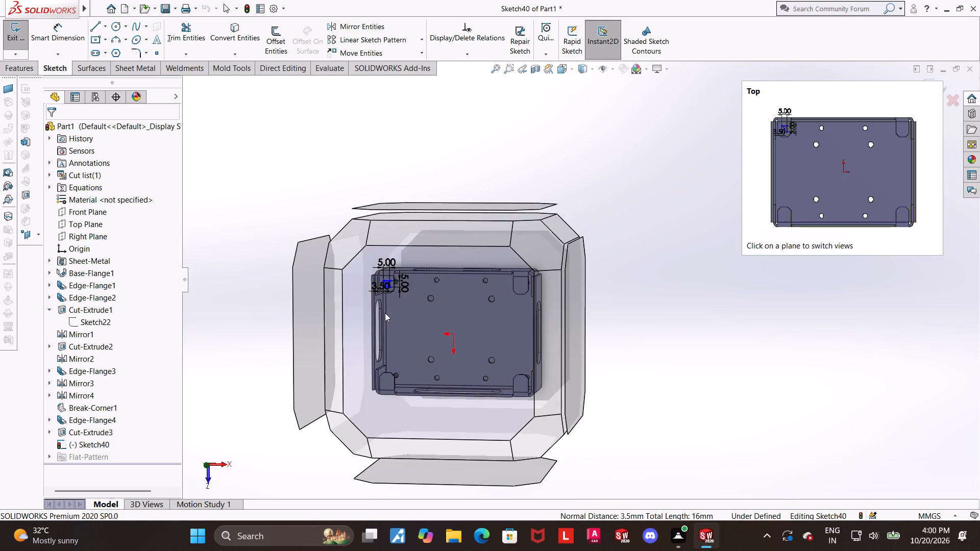
pyautogui.click(385, 313)
pyautogui.scroll(-3, 379, 112)
pyautogui.scroll(-3, 520, 162)
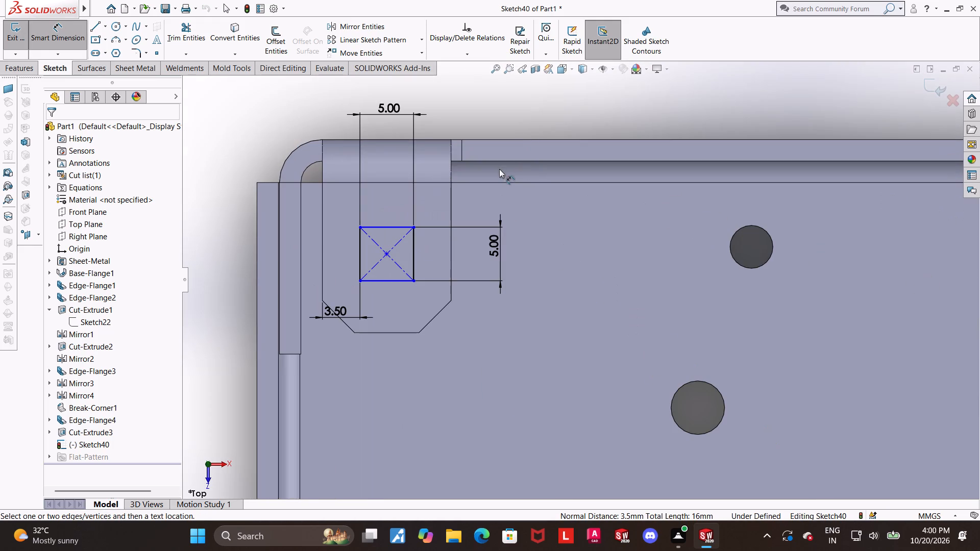
pyautogui.click(367, 139)
pyautogui.click(371, 224)
pyautogui.click(233, 212)
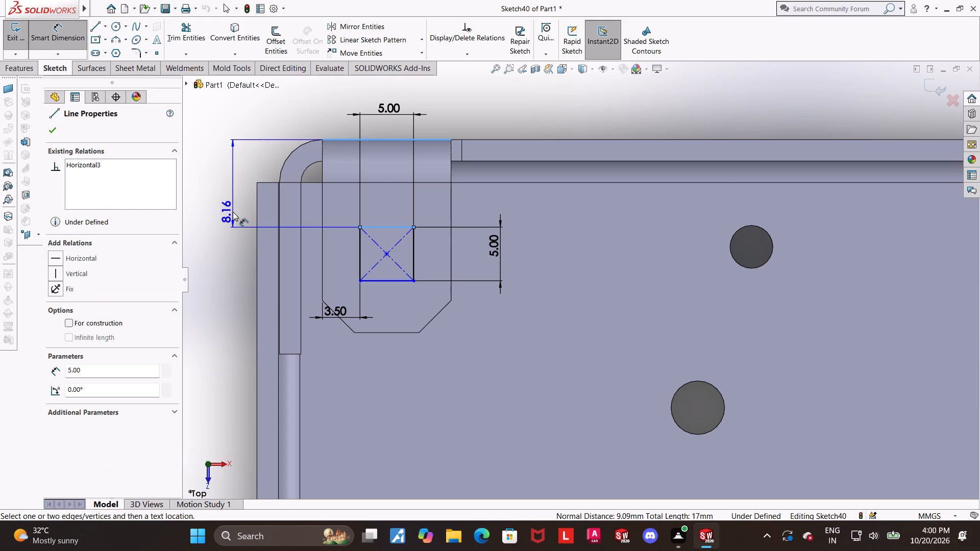
pyautogui.press('9')
pyautogui.press('Return')
pyautogui.press('Escape')
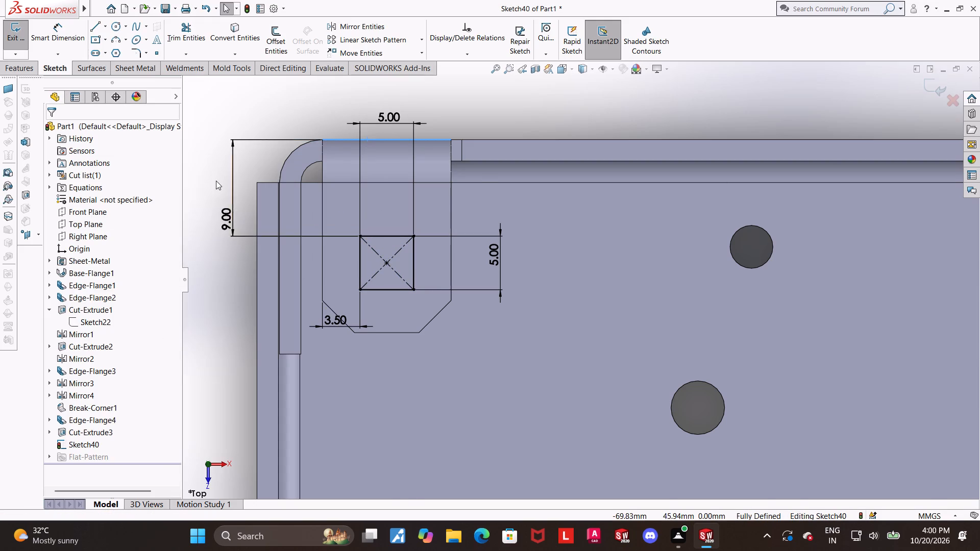
# Close the sketch and cut the square through the corner flange with a blind normal cut linked to the sheet thickness.
pyautogui.scroll(3, 216, 181)
pyautogui.click(341, 205)
pyautogui.scroll(-3, 396, 302)
pyautogui.scroll(6, 522, 313)
pyautogui.scroll(6, 747, 372)
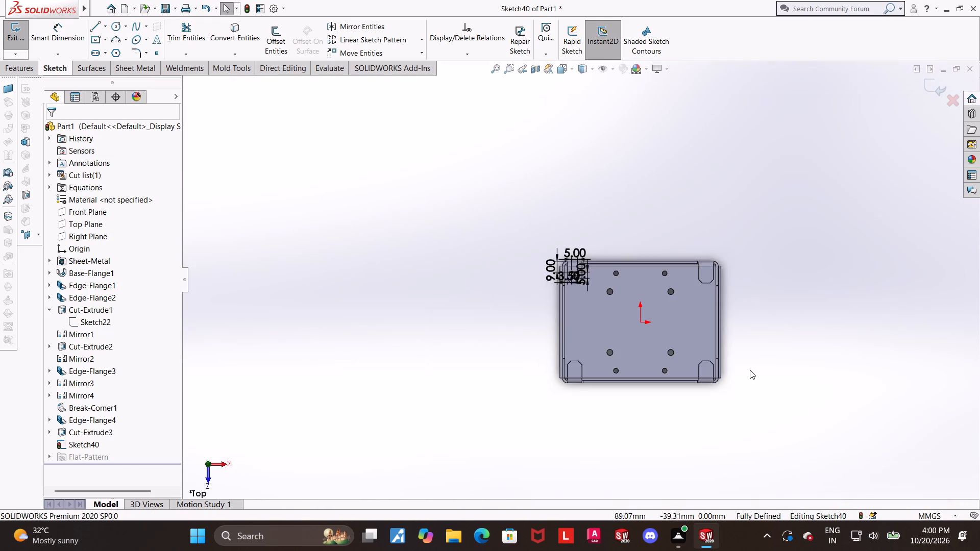
pyautogui.scroll(-3, 737, 345)
pyautogui.click(925, 86)
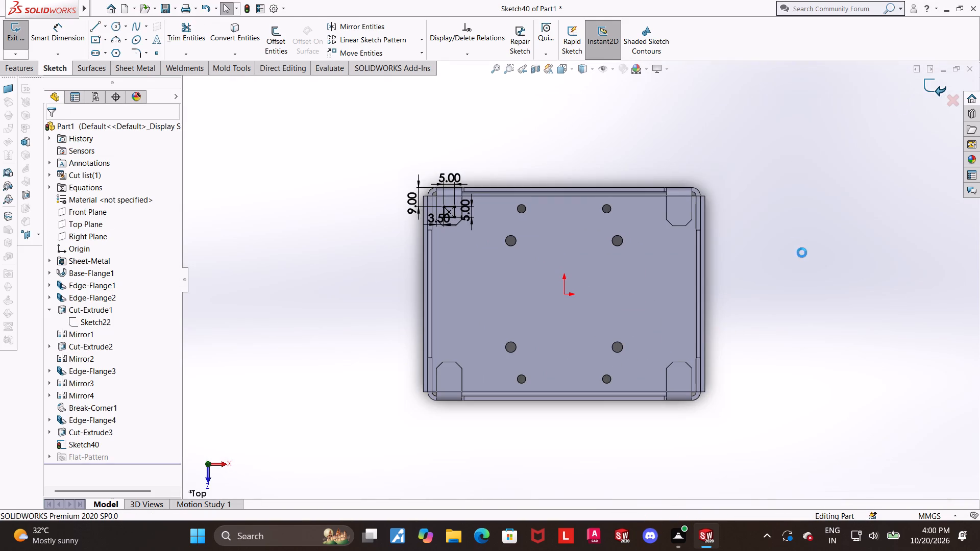
pyautogui.moveTo(798, 248); pyautogui.dragTo(804, 204, button='middle')
pyautogui.scroll(-2, 701, 172)
pyautogui.click(409, 28)
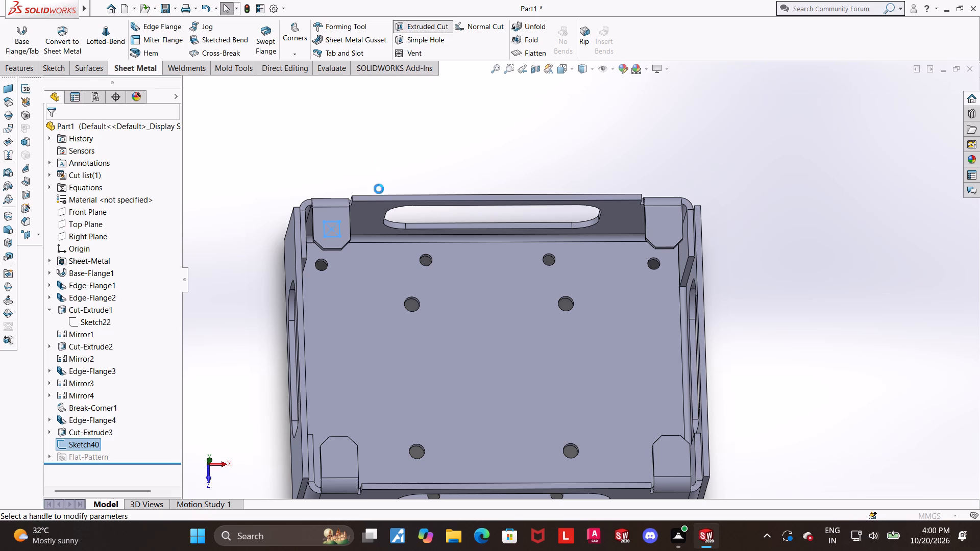
pyautogui.click(51, 133)
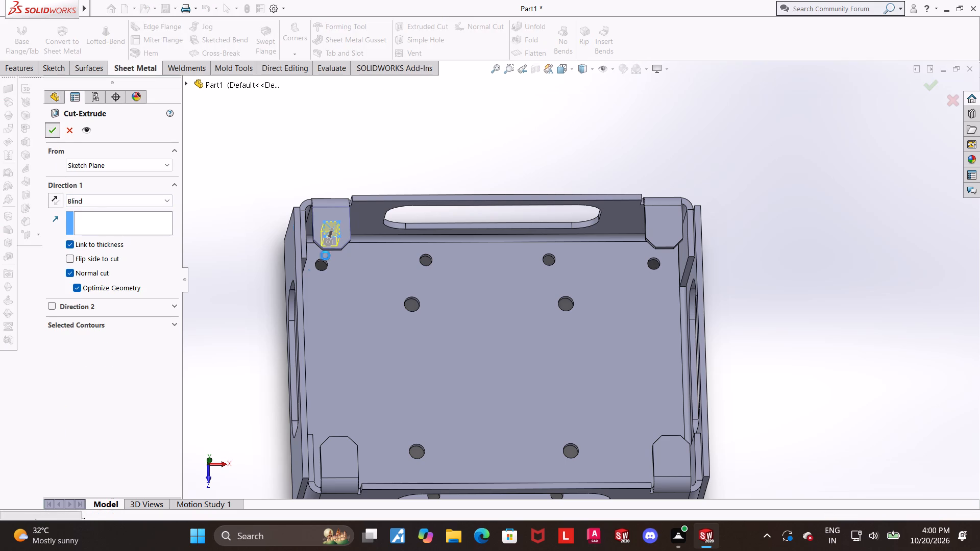
pyautogui.click(259, 281)
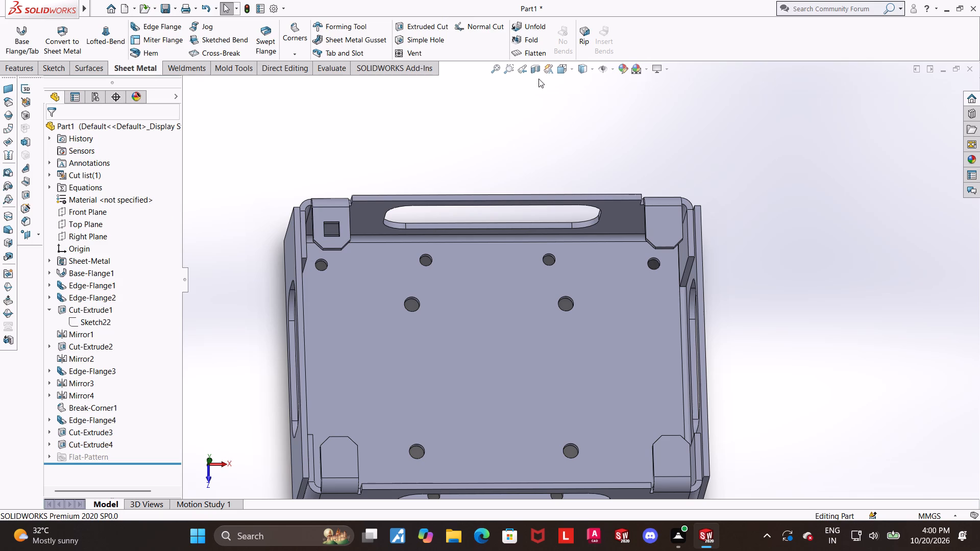
# Mirror the square cutout, Cut-Extrude4, about the Right Plane onto the opposite corner flange.
pyautogui.click(560, 72)
pyautogui.click(441, 322)
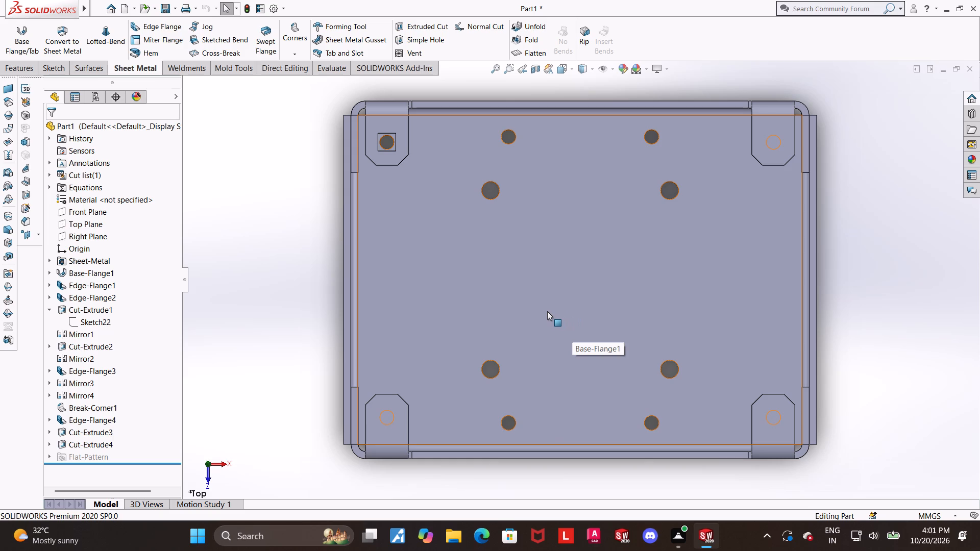
pyautogui.scroll(2, 708, 317)
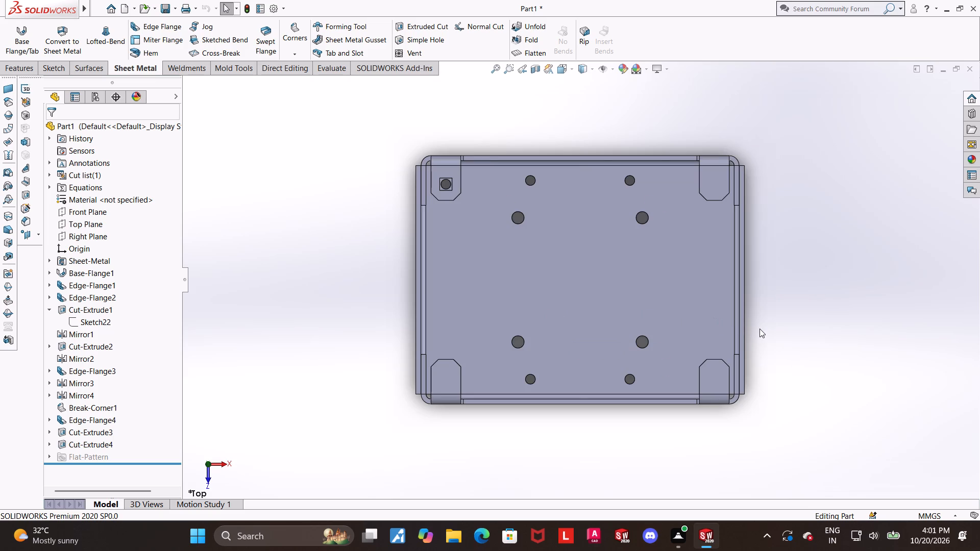
pyautogui.scroll(-1, 765, 331)
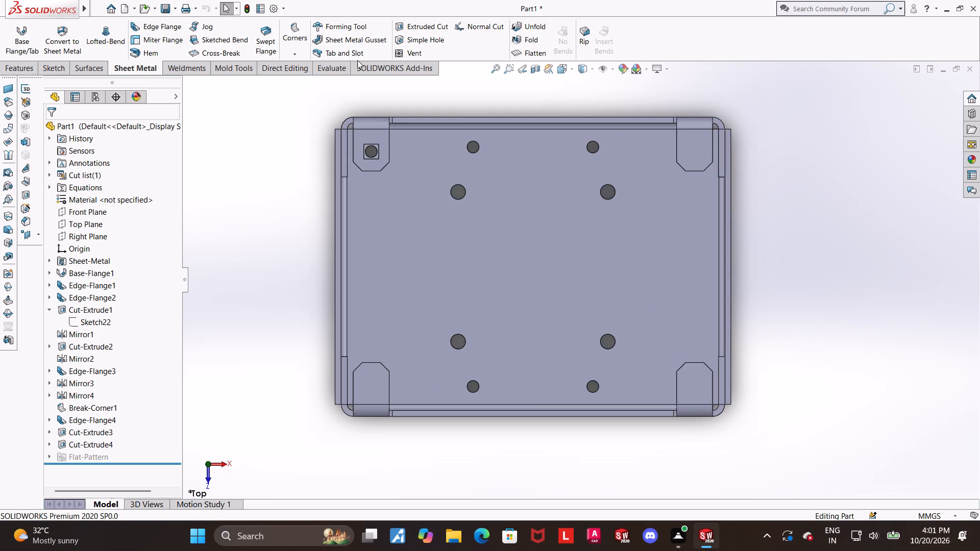
pyautogui.click(4, 68)
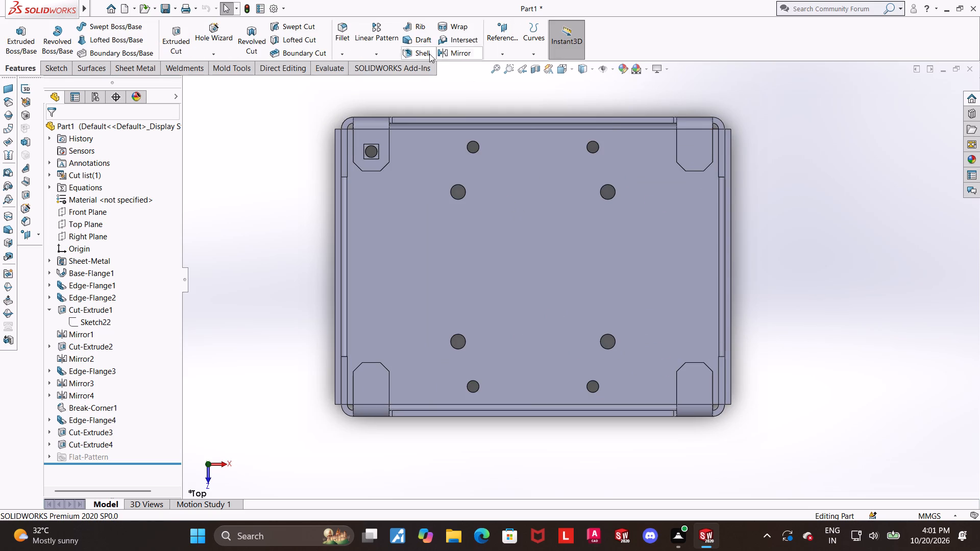
pyautogui.click(442, 54)
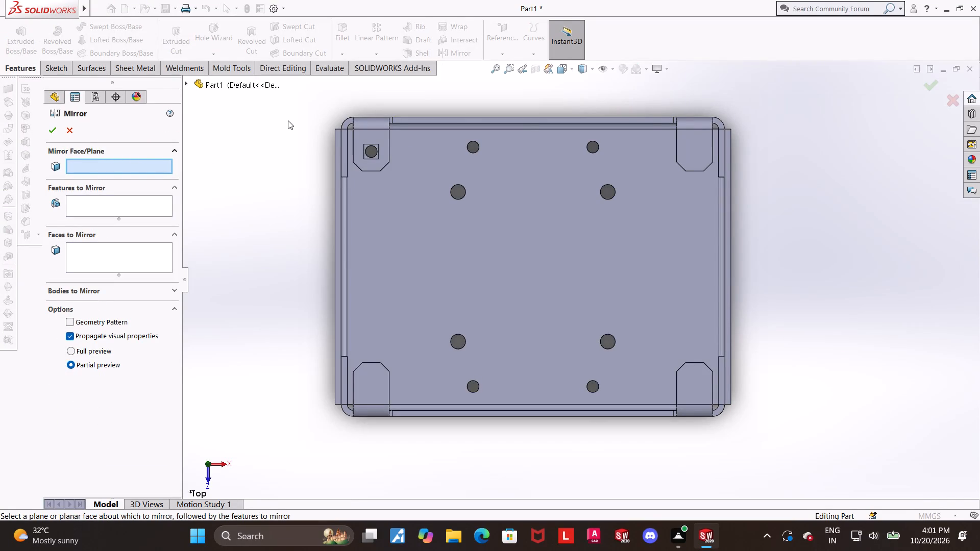
pyautogui.click(187, 81)
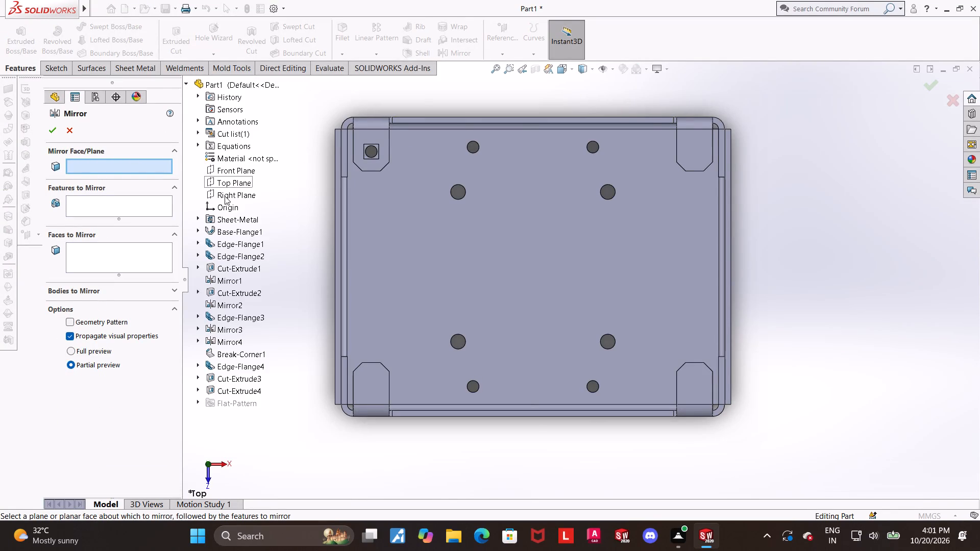
pyautogui.click(225, 196)
pyautogui.click(223, 392)
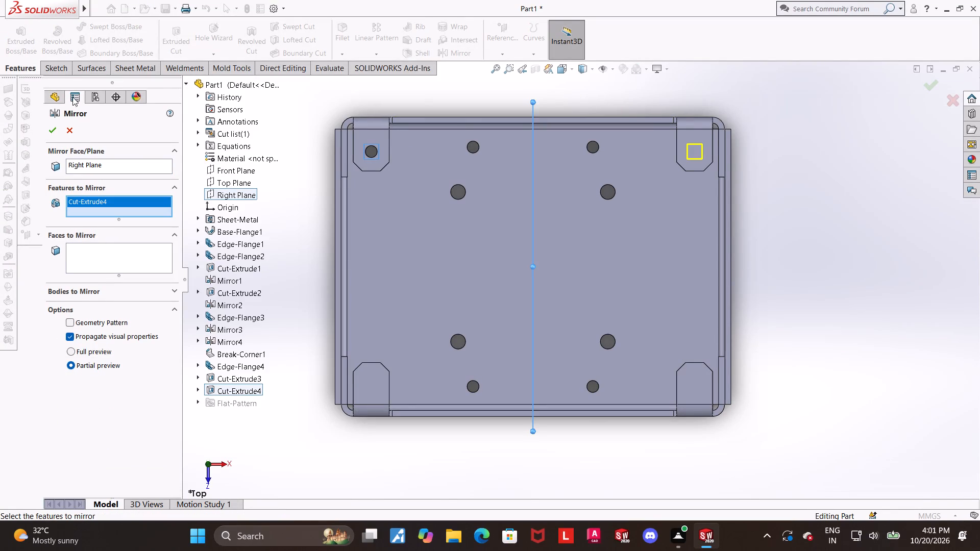
pyautogui.click(51, 128)
pyautogui.click(841, 214)
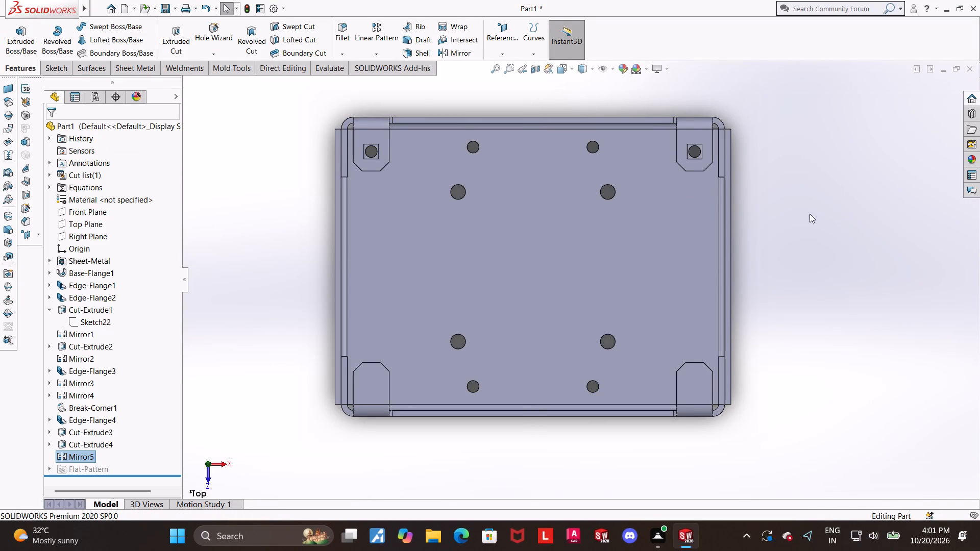
# Mirror the Mirror5 feature about the Front Plane to add square cutouts to the two remaining corner flanges.
pyautogui.click(451, 54)
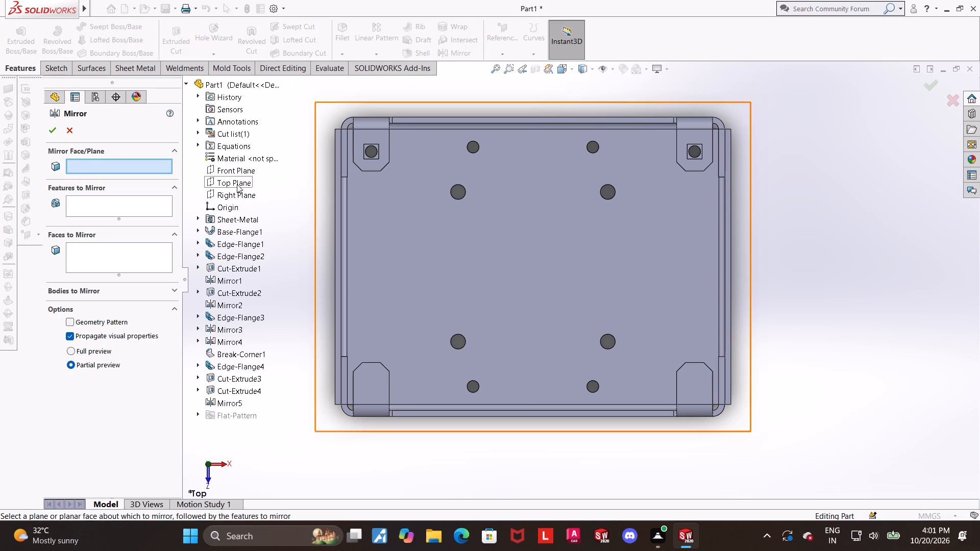
pyautogui.click(236, 171)
pyautogui.click(229, 397)
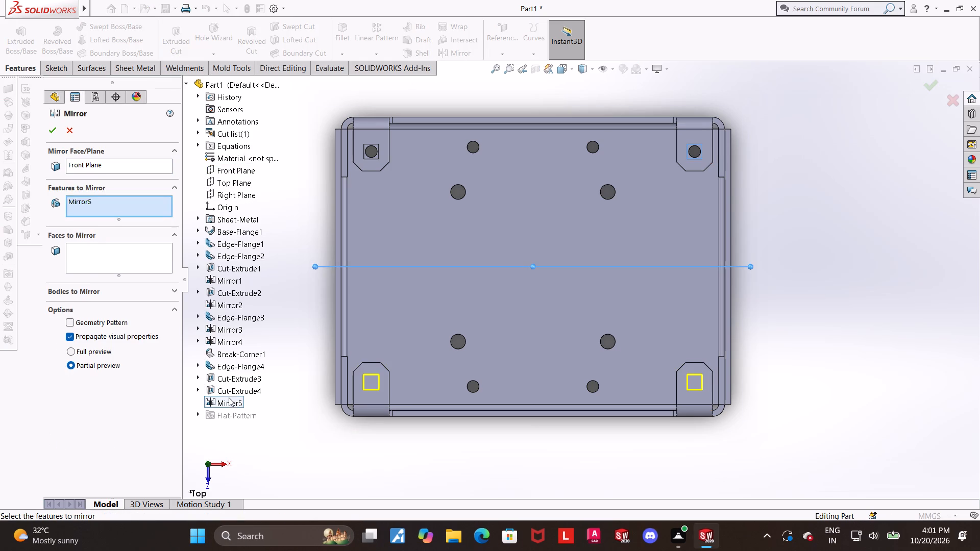
pyautogui.click(52, 136)
pyautogui.click(840, 232)
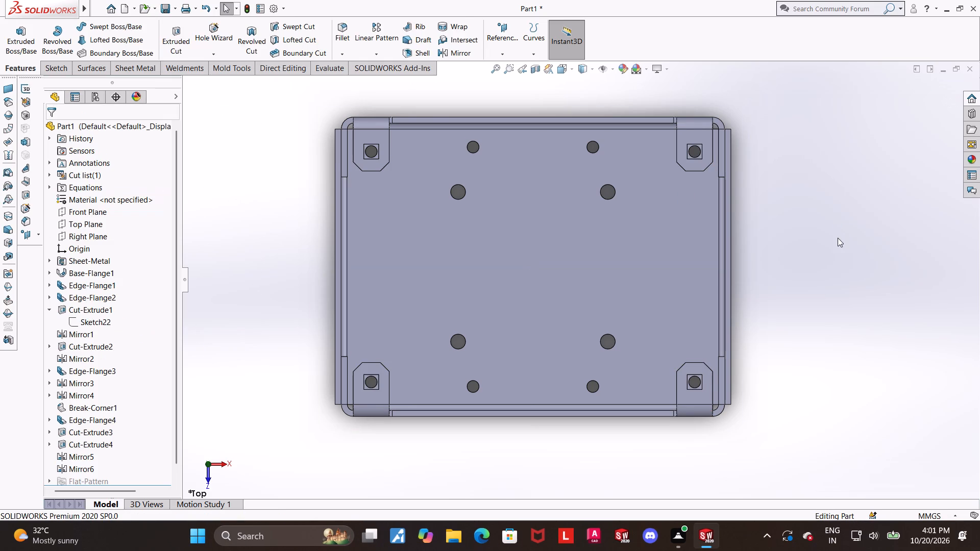
# Break the corners of the four inner tabs inside the short end walls with a 3 mm chamfer.
pyautogui.scroll(1, 829, 245)
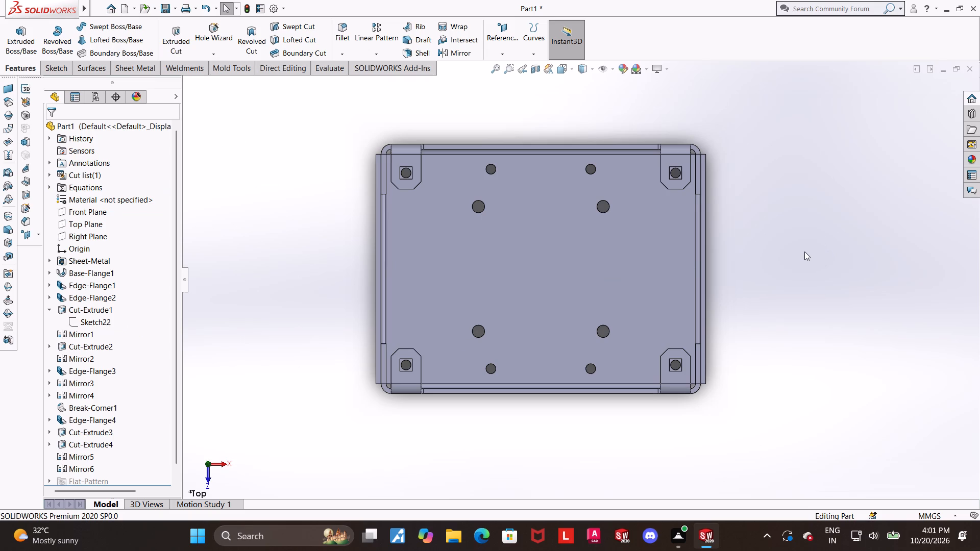
pyautogui.moveTo(804, 263); pyautogui.dragTo(802, 226, button='middle')
pyautogui.moveTo(819, 238); pyautogui.dragTo(814, 184, button='middle')
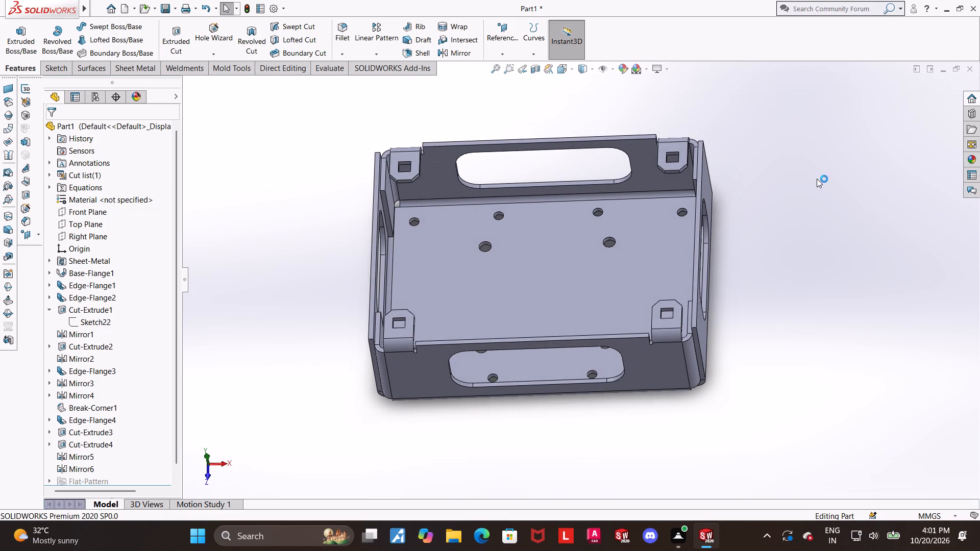
pyautogui.moveTo(812, 212); pyautogui.dragTo(814, 189, button='middle')
pyautogui.scroll(-2, 812, 199)
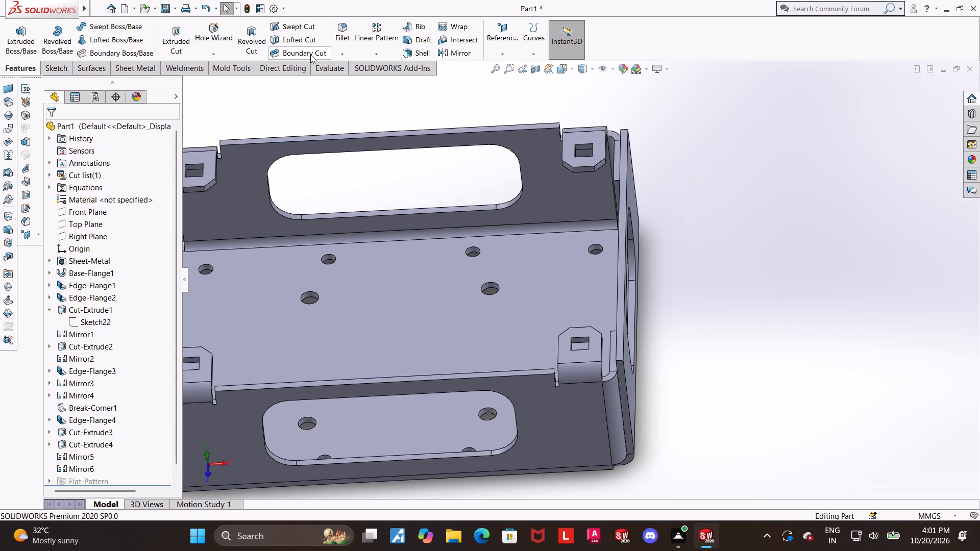
pyautogui.click(155, 70)
pyautogui.scroll(2, 835, 302)
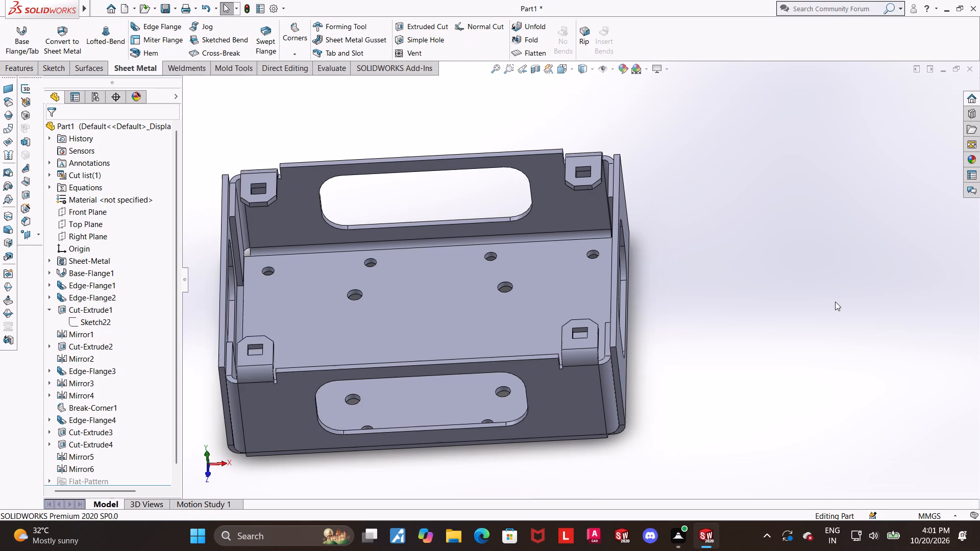
pyautogui.scroll(1, 834, 299)
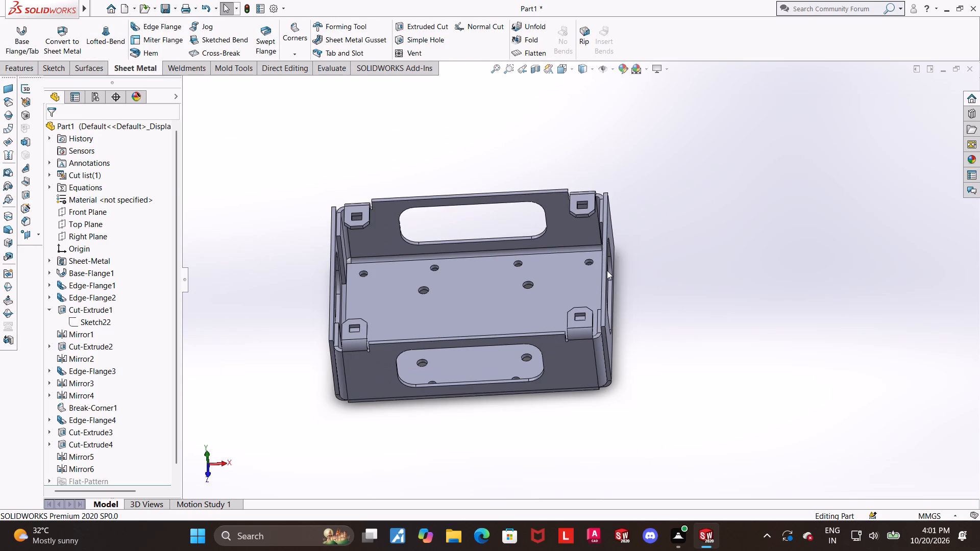
pyautogui.scroll(-1, 607, 270)
pyautogui.click(297, 51)
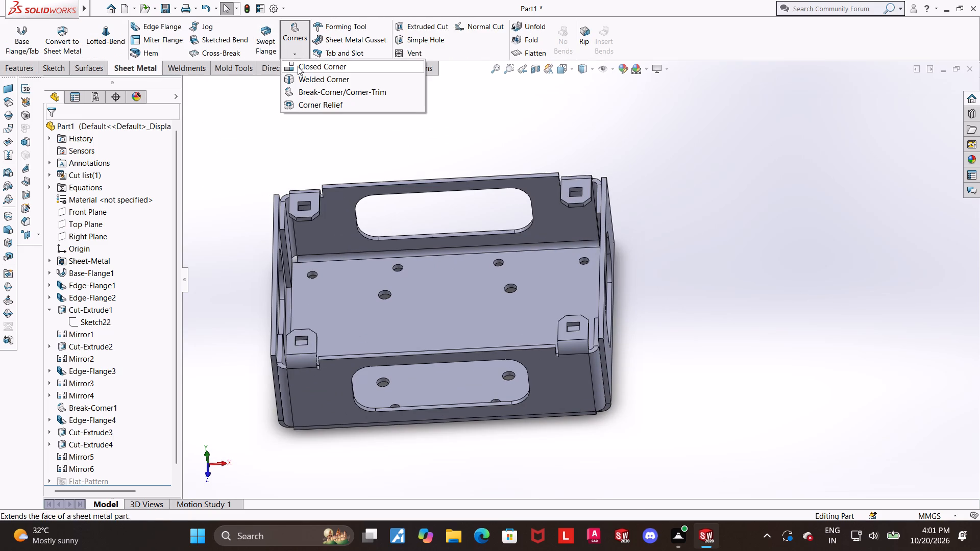
pyautogui.click(303, 93)
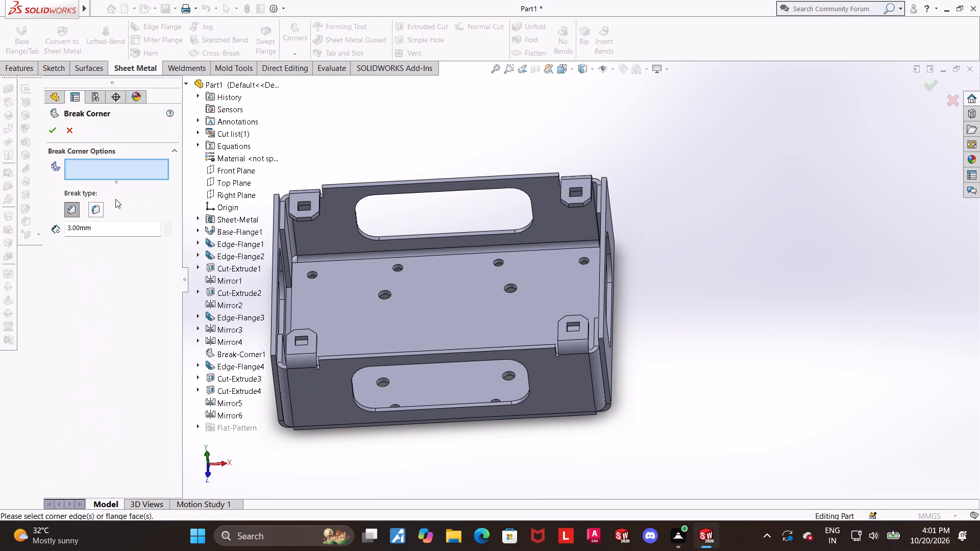
pyautogui.moveTo(696, 249); pyautogui.dragTo(712, 189, button='middle')
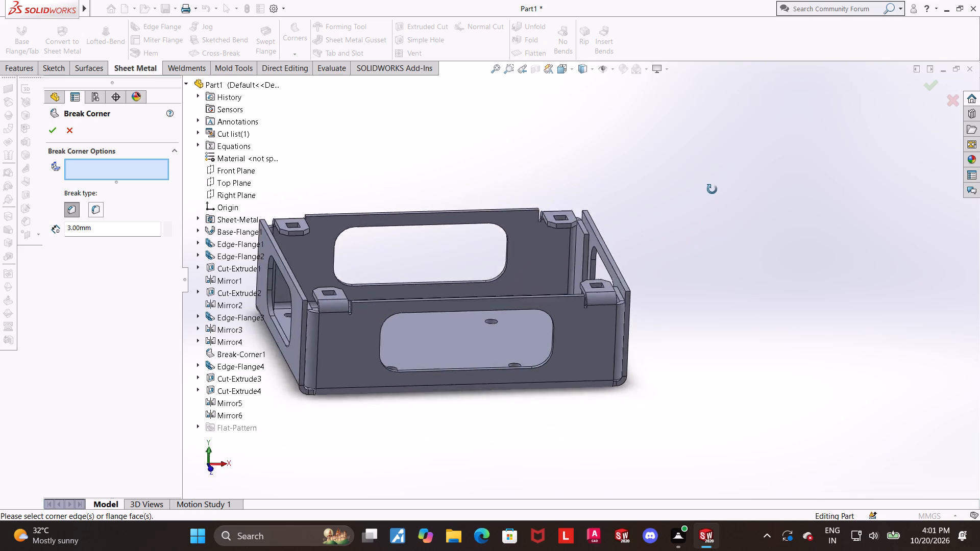
pyautogui.moveTo(712, 189); pyautogui.dragTo(777, 214, button='middle')
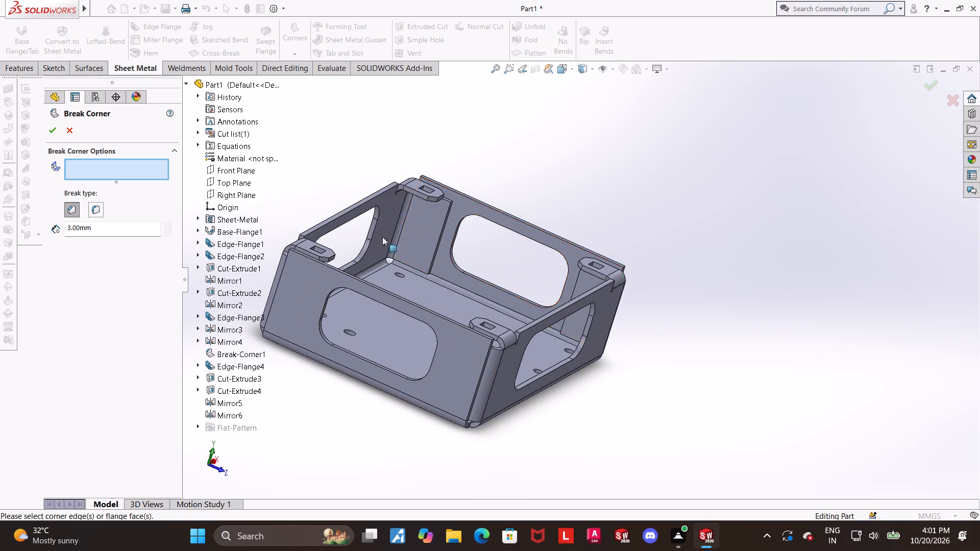
pyautogui.scroll(-2, 379, 238)
pyautogui.click(461, 235)
pyautogui.scroll(-1, 764, 294)
pyautogui.moveTo(780, 287); pyautogui.dragTo(820, 322, button='middle')
pyautogui.click(722, 341)
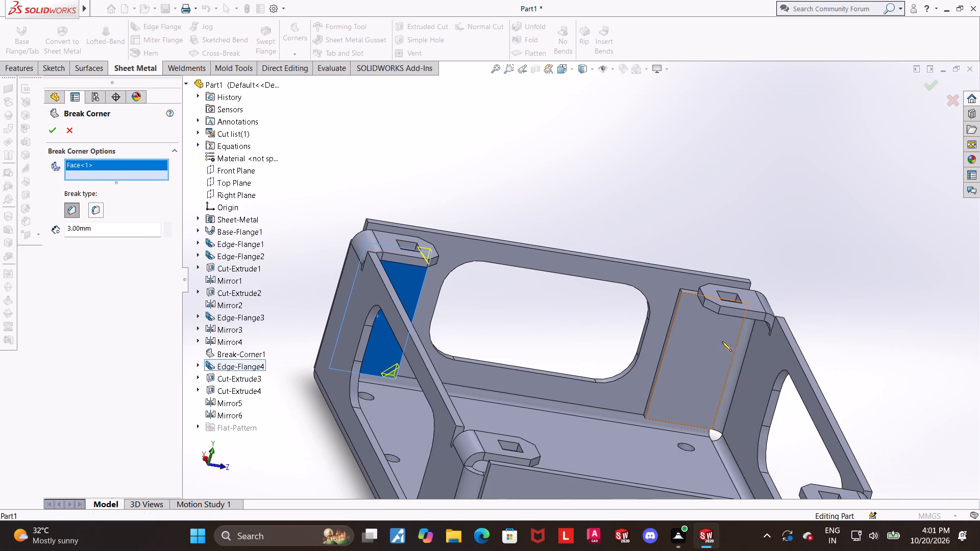
pyautogui.scroll(2, 798, 344)
pyautogui.moveTo(796, 338); pyautogui.dragTo(675, 353, button='middle')
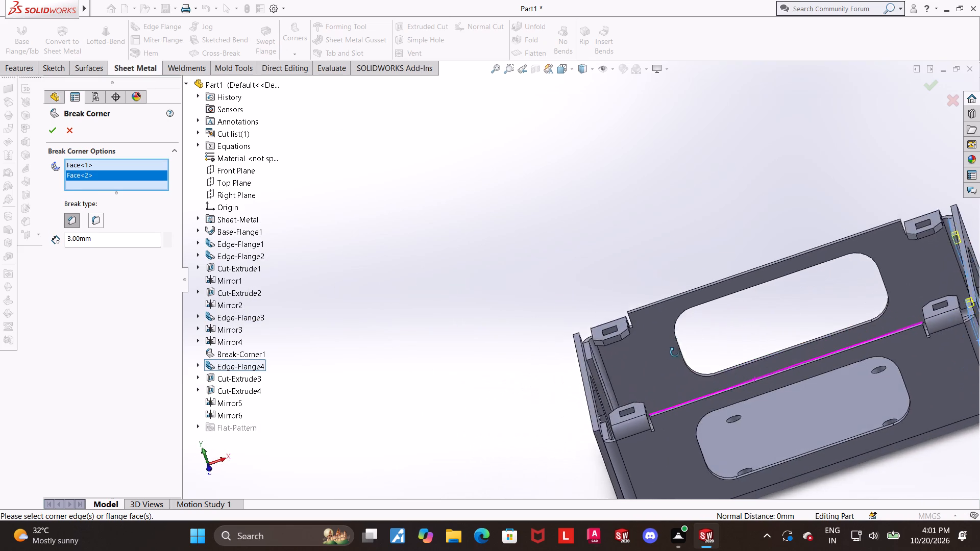
pyautogui.moveTo(675, 353); pyautogui.dragTo(660, 359, button='middle')
pyautogui.scroll(3, 660, 359)
pyautogui.scroll(-2, 769, 289)
pyautogui.moveTo(740, 295); pyautogui.dragTo(723, 304, button='middle')
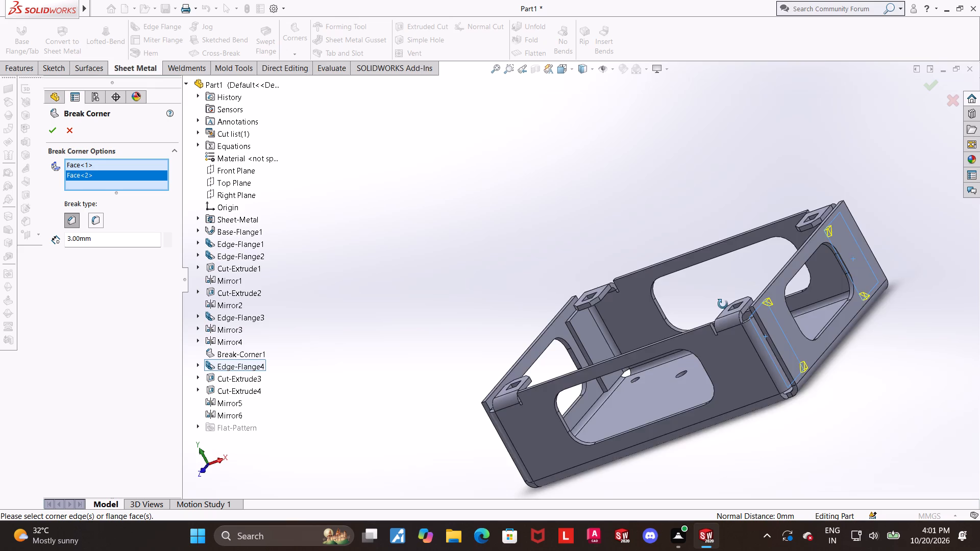
pyautogui.moveTo(723, 304); pyautogui.dragTo(722, 355, button='middle')
pyautogui.click(611, 291)
pyautogui.moveTo(612, 290); pyautogui.dragTo(580, 410, button='middle')
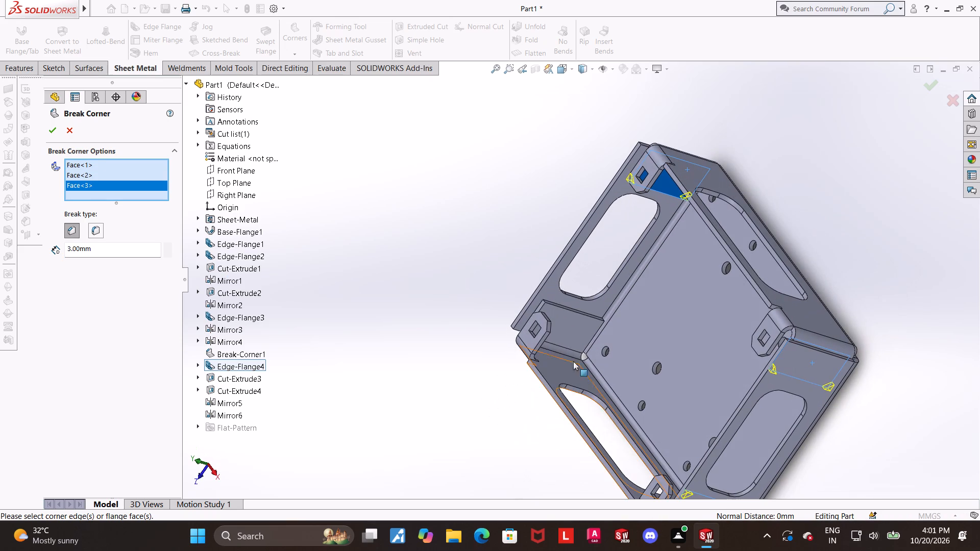
pyautogui.click(578, 337)
pyautogui.scroll(2, 585, 344)
pyautogui.moveTo(601, 350); pyautogui.dragTo(733, 338, button='middle')
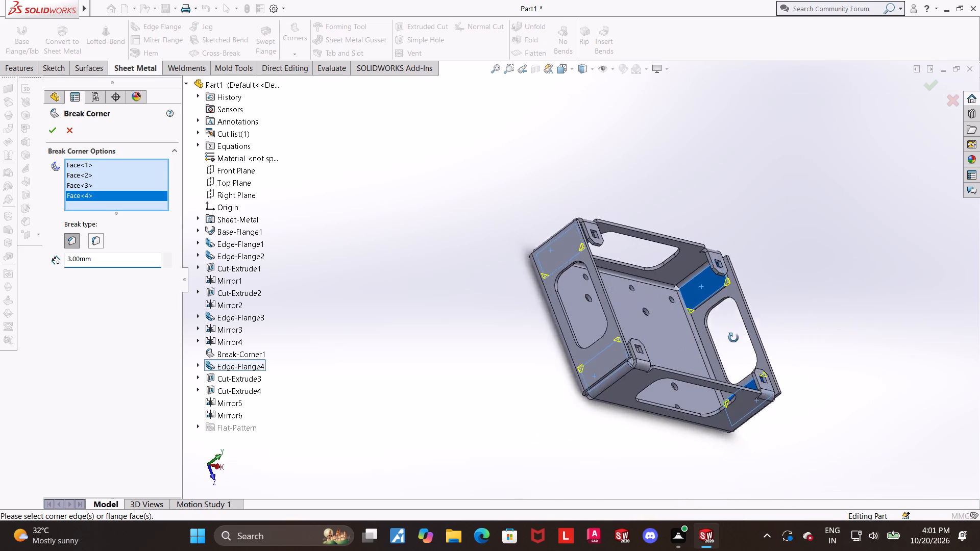
pyautogui.moveTo(733, 338); pyautogui.dragTo(692, 336, button='middle')
pyautogui.click(56, 129)
# Edit Break-Corner2 to also chamfer the two short end walls' free corners at 3 mm.
pyautogui.moveTo(674, 323); pyautogui.dragTo(667, 321, button='middle')
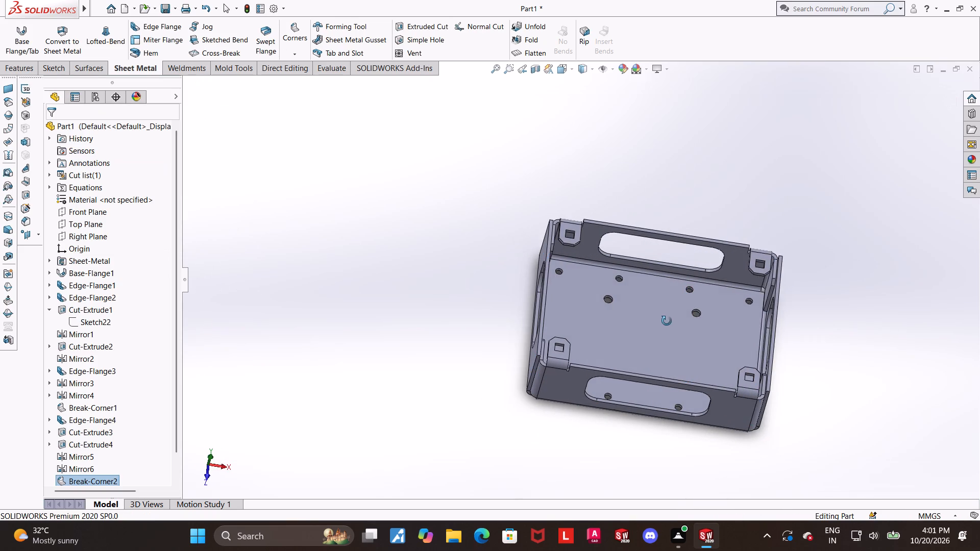
pyautogui.moveTo(667, 321); pyautogui.dragTo(667, 320, button='middle')
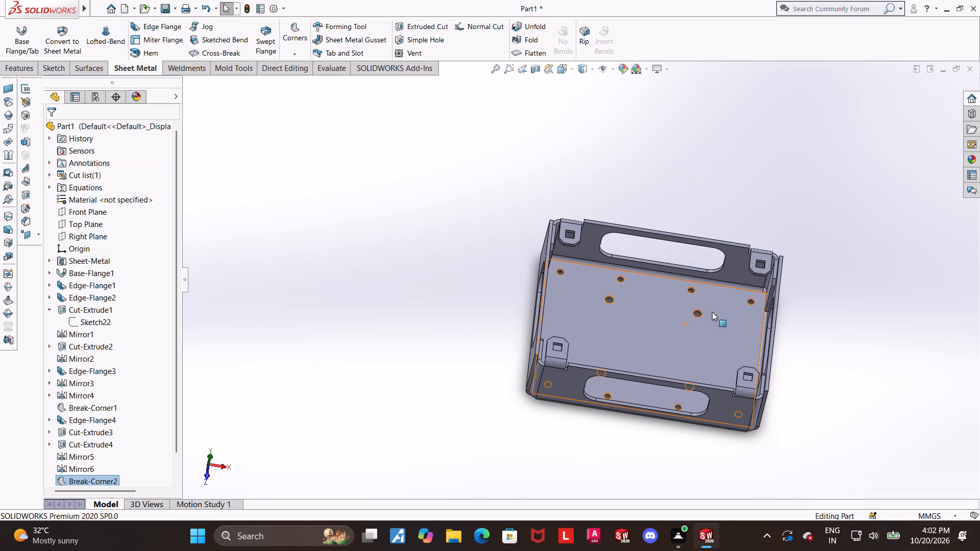
pyautogui.scroll(2, 737, 310)
pyautogui.moveTo(681, 361); pyautogui.dragTo(629, 282, button='middle')
pyautogui.scroll(-2, 661, 295)
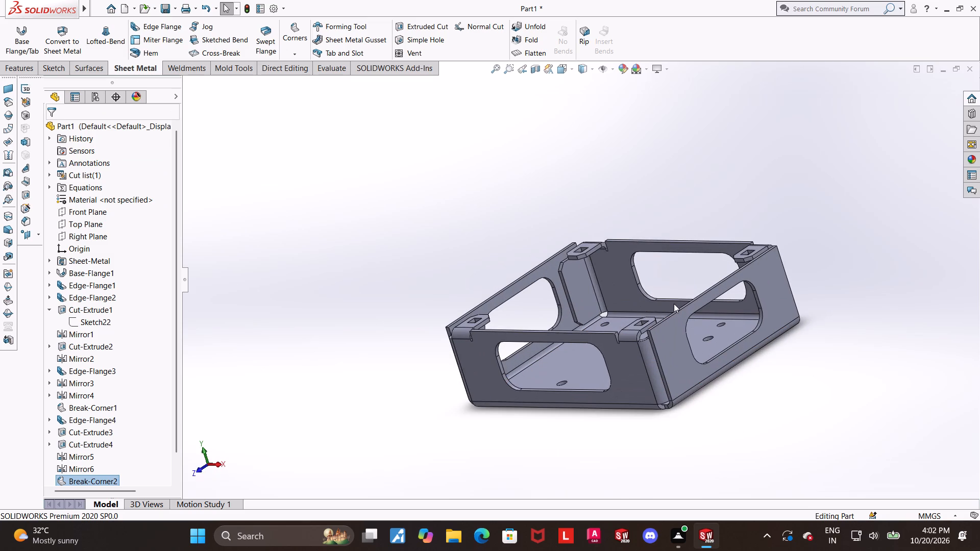
pyautogui.scroll(1, 729, 334)
pyautogui.scroll(-2, 757, 346)
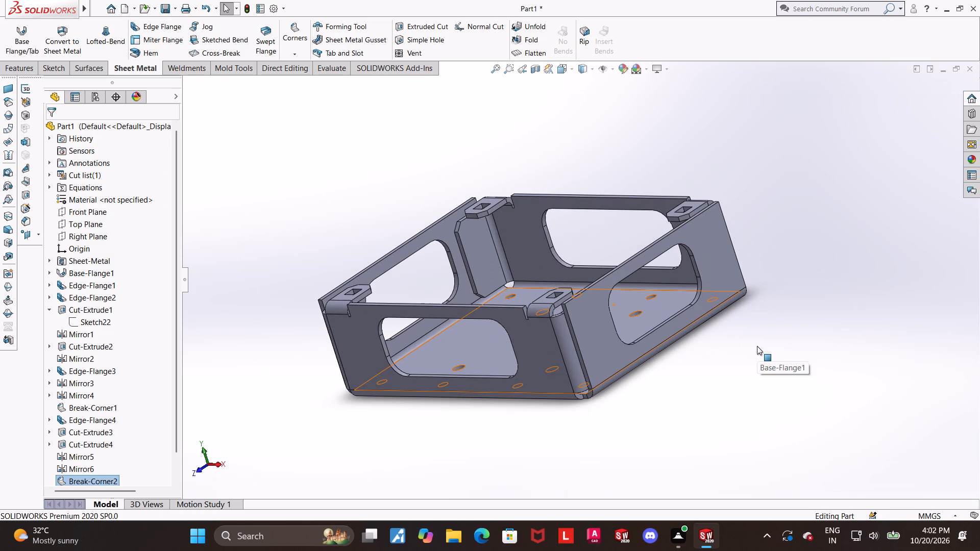
pyautogui.scroll(-1, 754, 346)
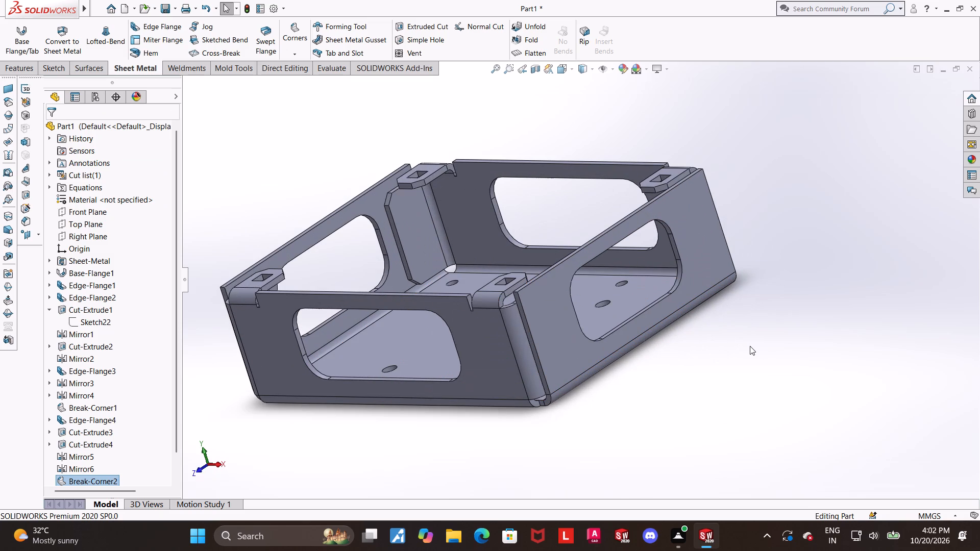
pyautogui.moveTo(711, 332); pyautogui.dragTo(718, 337, button='middle')
pyautogui.scroll(-1, 708, 304)
pyautogui.click(75, 483)
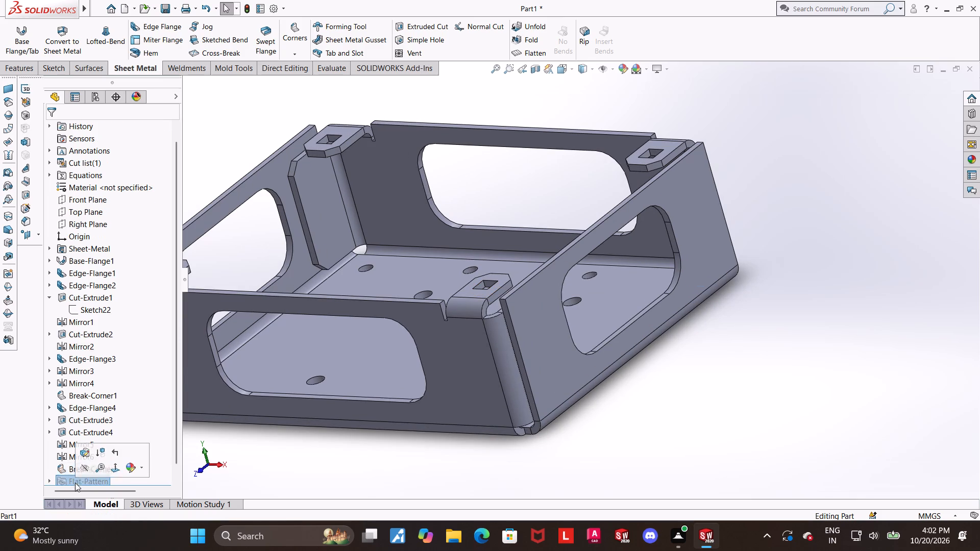
pyautogui.click(82, 454)
pyautogui.click(543, 367)
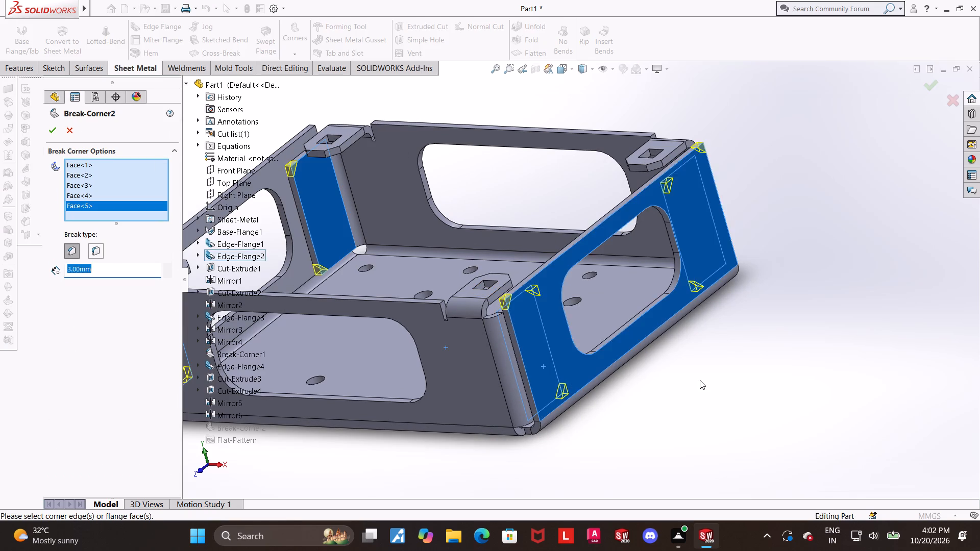
pyautogui.moveTo(704, 380); pyautogui.dragTo(811, 391, button='middle')
pyautogui.click(378, 330)
pyautogui.moveTo(565, 397); pyautogui.dragTo(506, 396, button='middle')
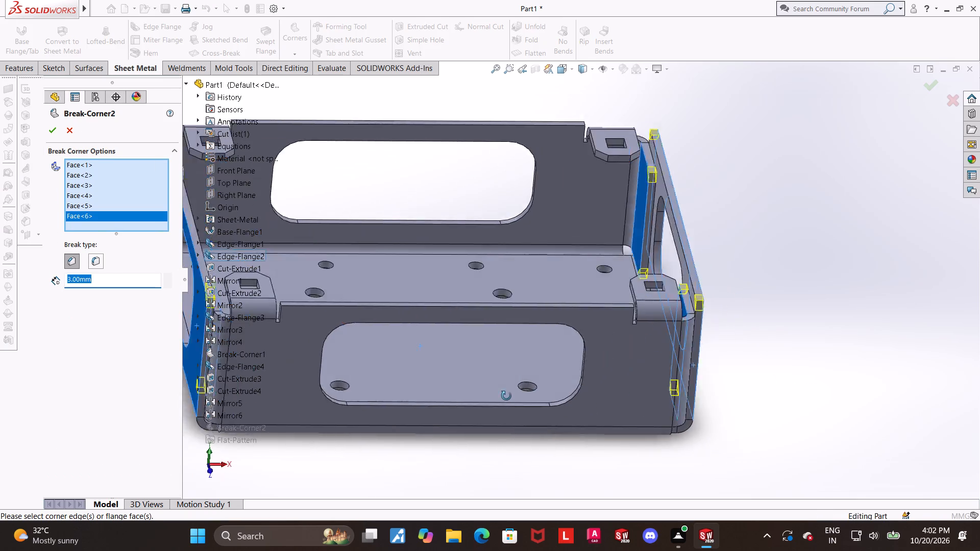
pyautogui.moveTo(506, 396); pyautogui.dragTo(494, 407, button='middle')
pyautogui.scroll(3, 495, 406)
pyautogui.scroll(-1, 428, 320)
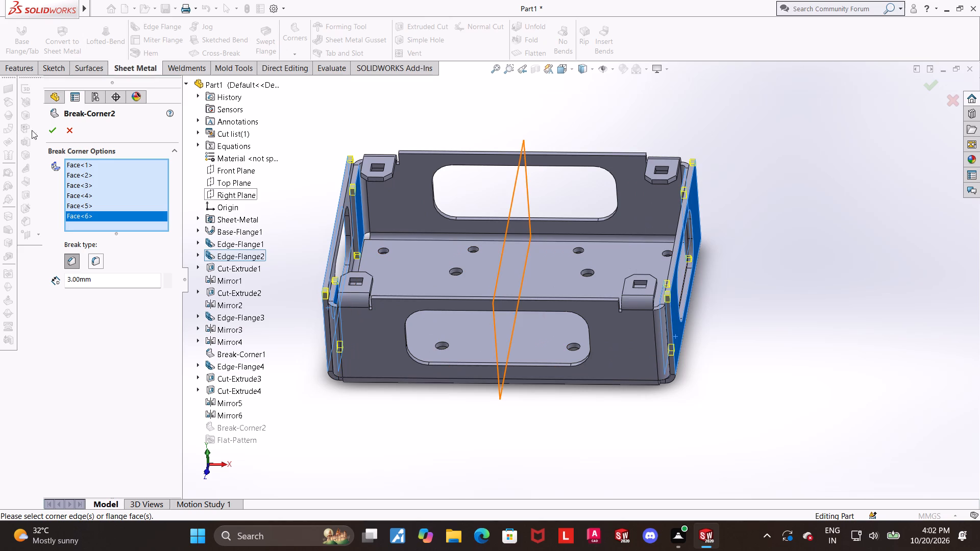
pyautogui.click(54, 132)
pyautogui.click(491, 119)
# Flatten the sheet metal part, examine the flat pattern's corners and outline, and return it to the folded state.
pyautogui.click(532, 55)
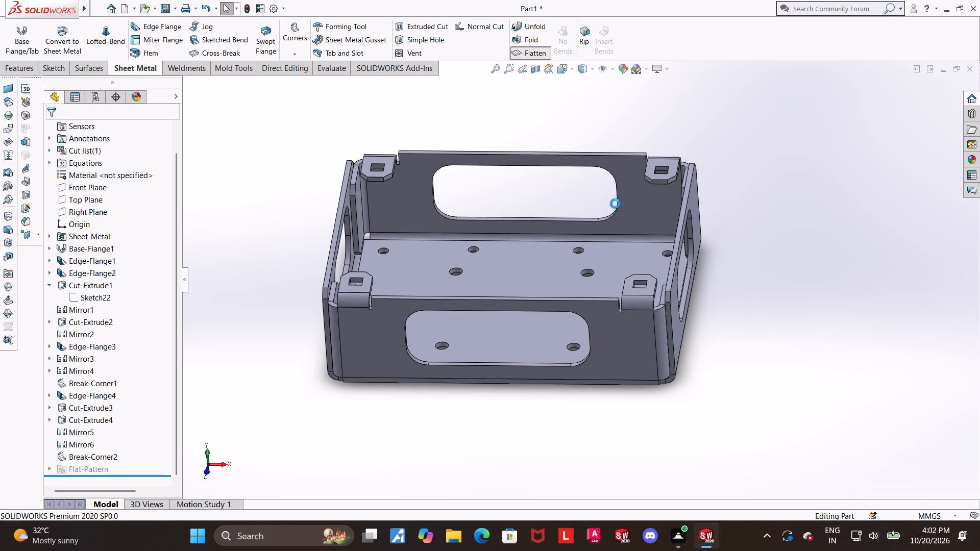
pyautogui.scroll(3, 616, 205)
pyautogui.moveTo(719, 283); pyautogui.dragTo(728, 383, button='middle')
pyautogui.scroll(4, 728, 382)
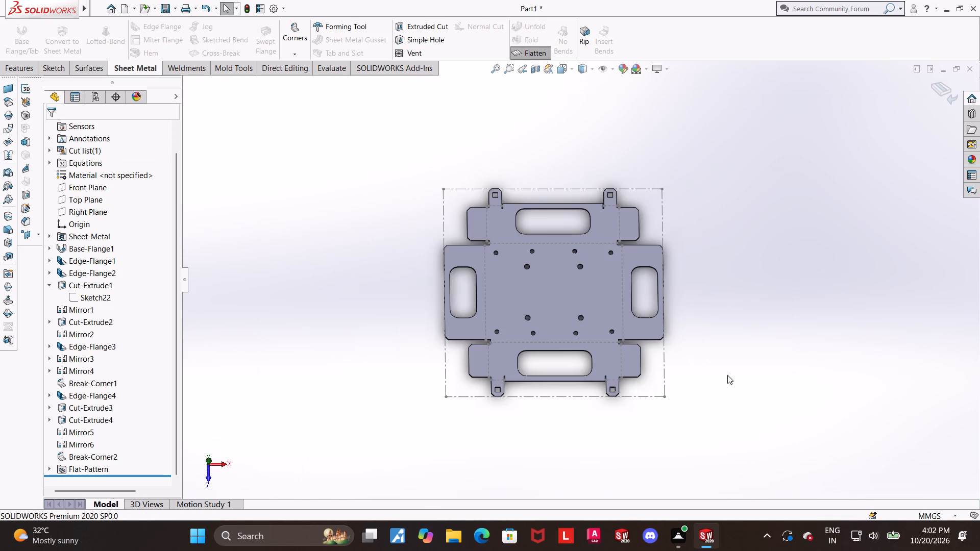
pyautogui.scroll(-3, 698, 356)
pyautogui.moveTo(687, 316); pyautogui.dragTo(684, 338, button='middle')
pyautogui.moveTo(672, 330); pyautogui.dragTo(673, 377, button='middle')
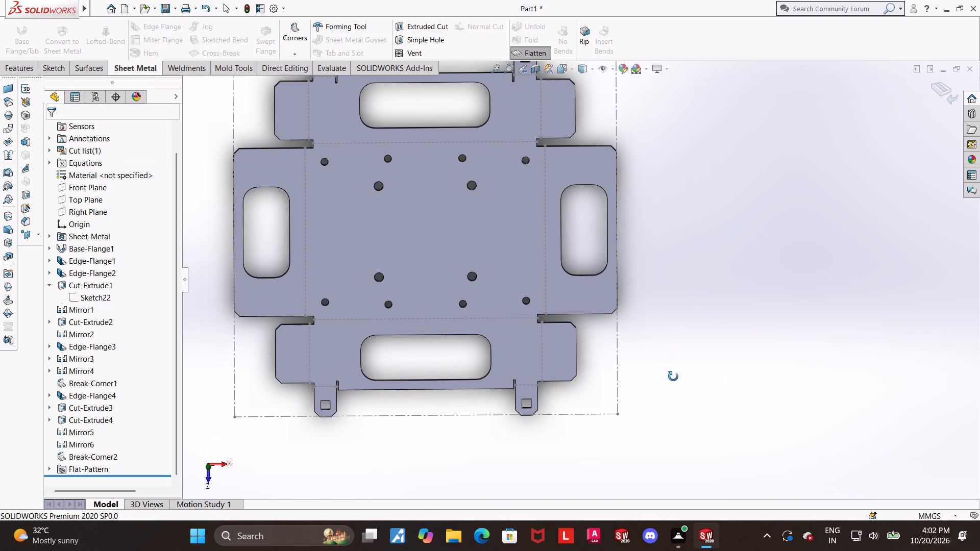
pyautogui.moveTo(673, 377); pyautogui.dragTo(670, 362, button='middle')
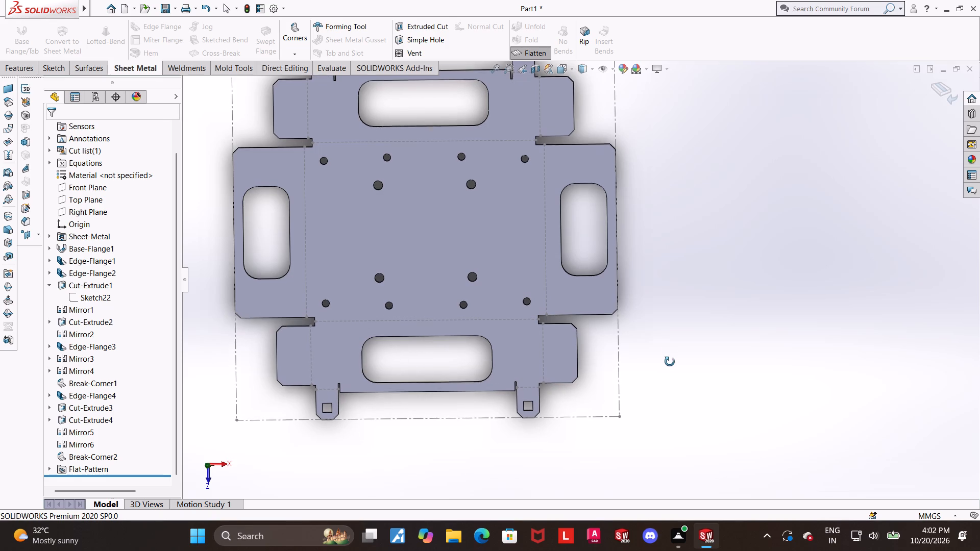
pyautogui.moveTo(670, 362); pyautogui.dragTo(671, 306, button='middle')
pyautogui.scroll(-1, 470, 422)
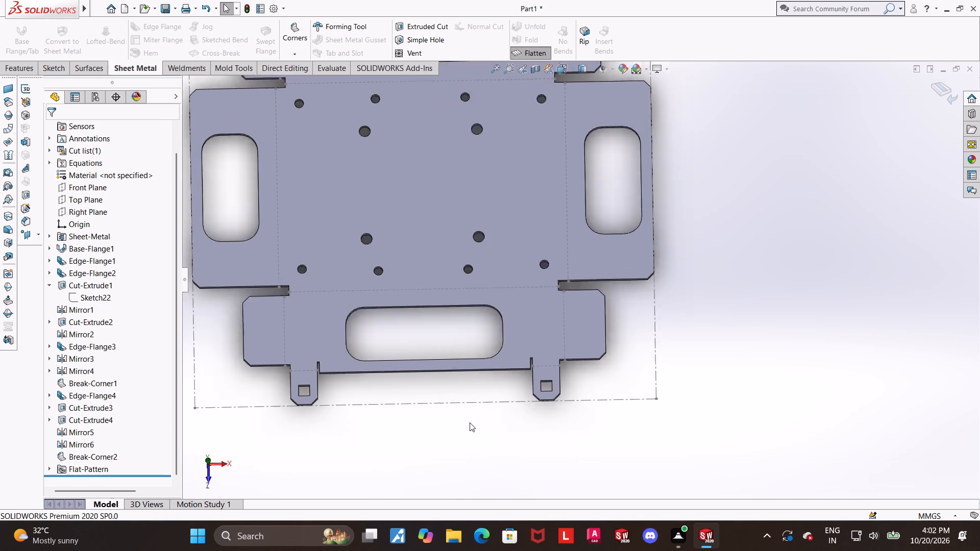
pyautogui.scroll(-2, 470, 422)
pyautogui.scroll(4, 402, 377)
pyautogui.scroll(3, 562, 126)
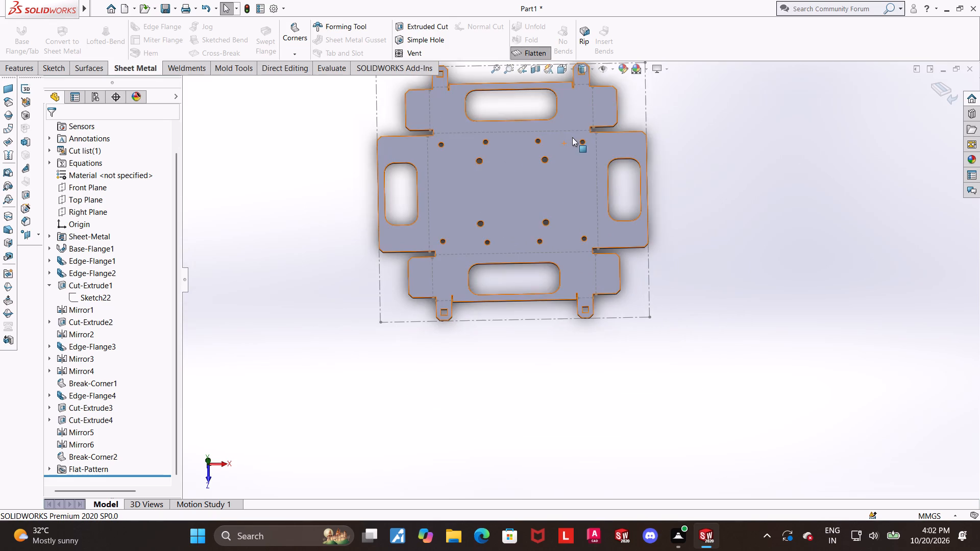
pyautogui.scroll(-3, 582, 161)
pyautogui.scroll(-3, 635, 206)
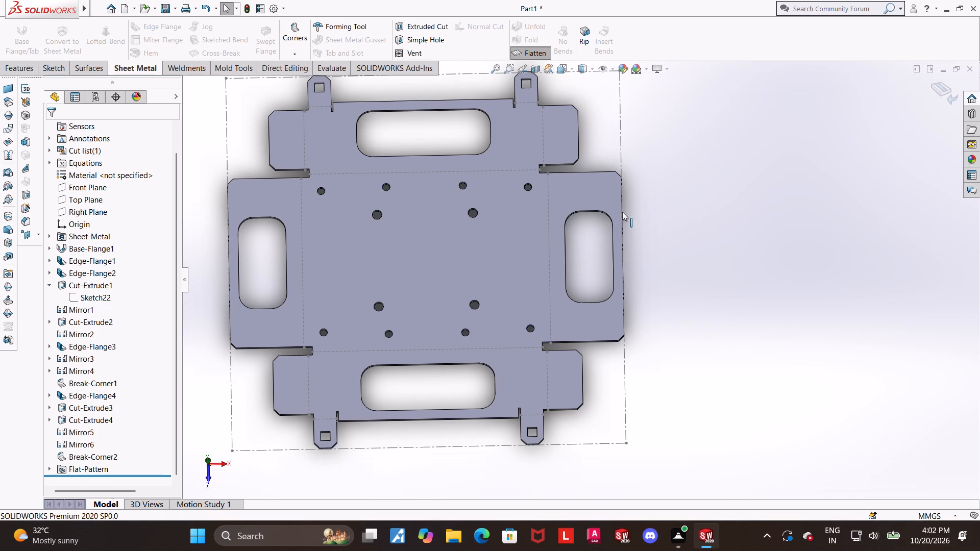
pyautogui.scroll(1, 646, 203)
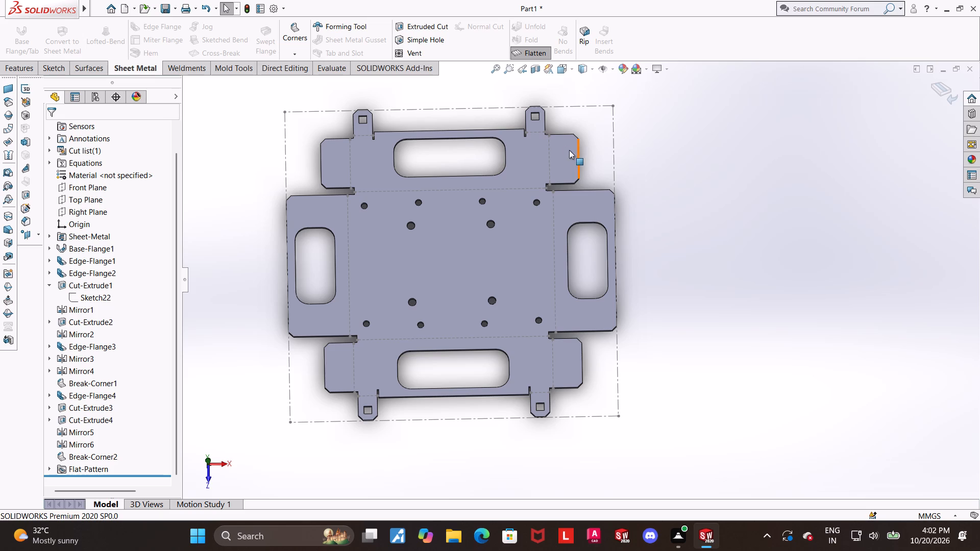
pyautogui.scroll(1, 543, 139)
pyautogui.scroll(-2, 533, 173)
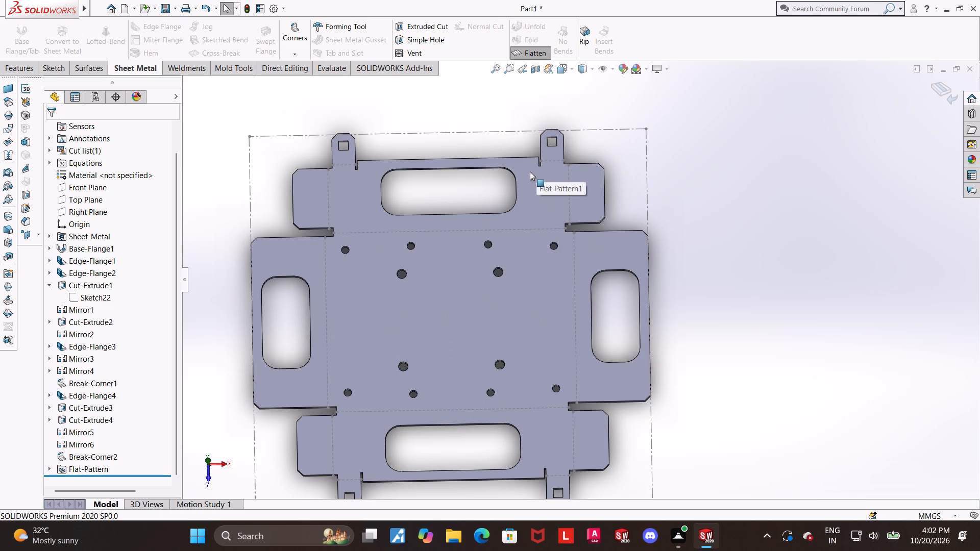
pyautogui.scroll(2, 532, 249)
pyautogui.click(534, 56)
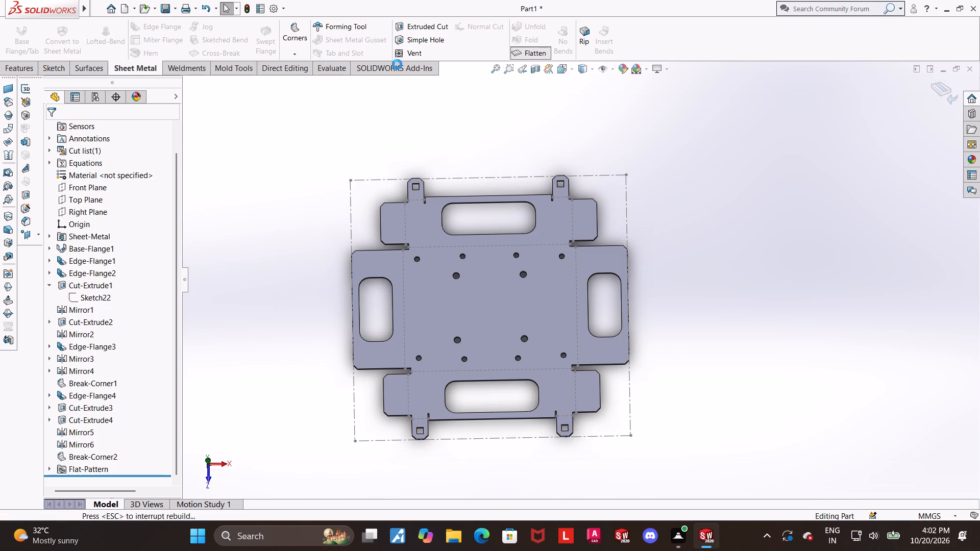
# Edit Break-Corner2 to also chamfer the free corners of the two long side walls beside the corner flanges at 3 mm.
pyautogui.moveTo(199, 385); pyautogui.dragTo(199, 366, button='middle')
pyautogui.click(87, 460)
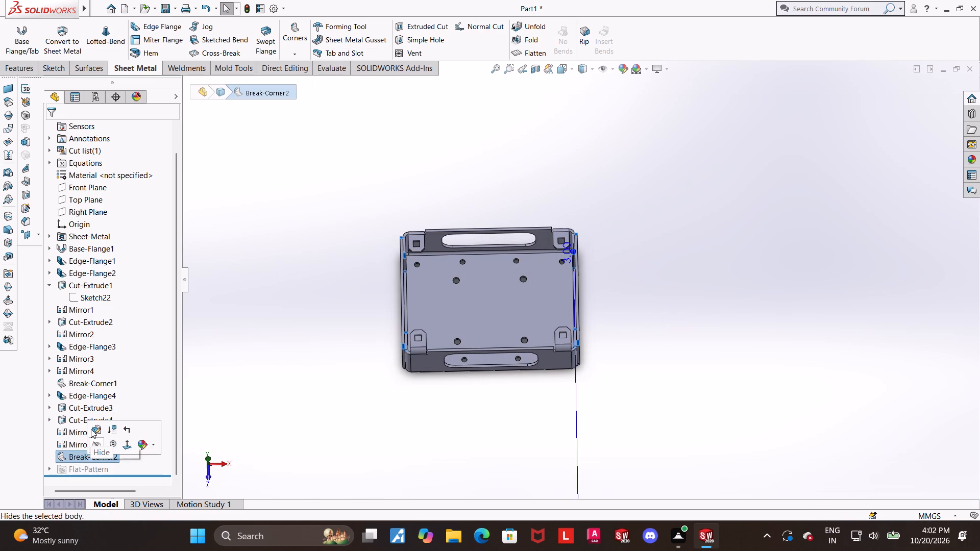
pyautogui.click(93, 431)
pyautogui.moveTo(504, 417); pyautogui.dragTo(512, 358, button='middle')
pyautogui.scroll(-4, 471, 347)
pyautogui.click(418, 311)
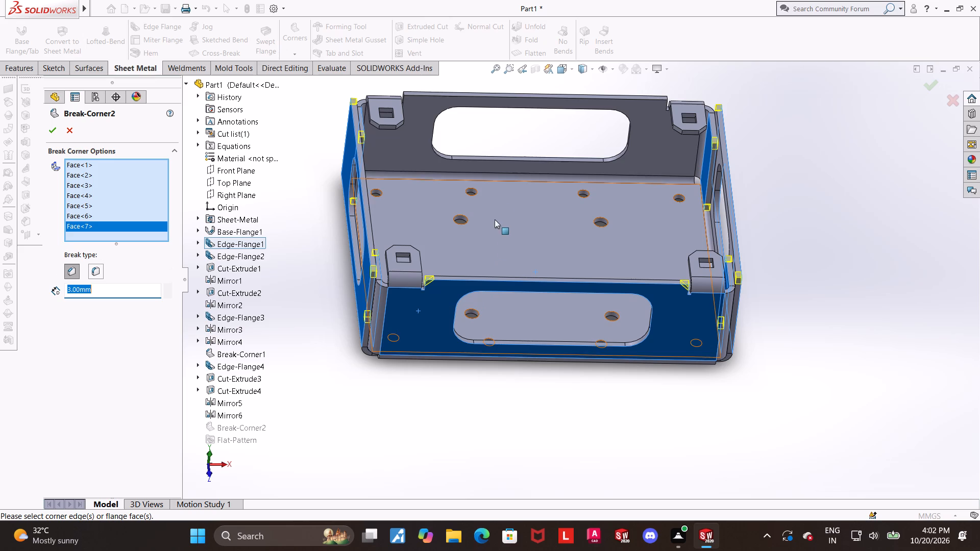
pyautogui.click(425, 133)
pyautogui.click(50, 131)
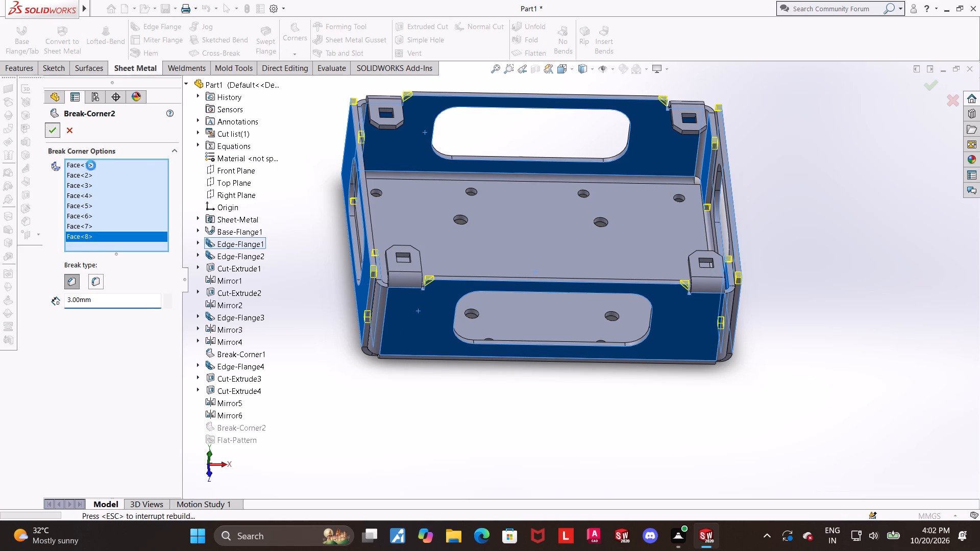
# Flatten the sheet metal part, examine the flat pattern's chamfered corners and outline, and return it to the folded state.
pyautogui.moveTo(796, 314); pyautogui.dragTo(787, 321, button='middle')
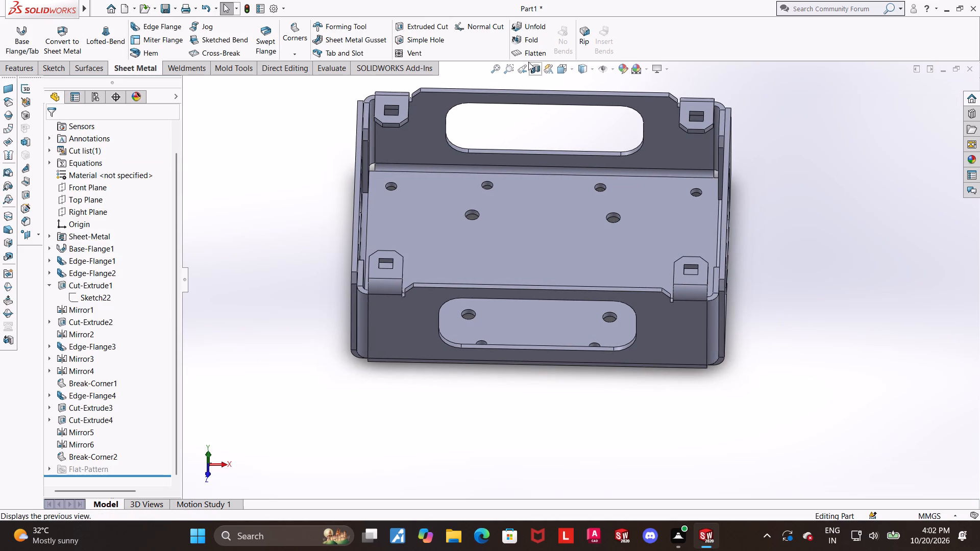
pyautogui.click(525, 54)
pyautogui.scroll(3, 612, 237)
pyautogui.moveTo(699, 292); pyautogui.dragTo(620, 356, button='middle')
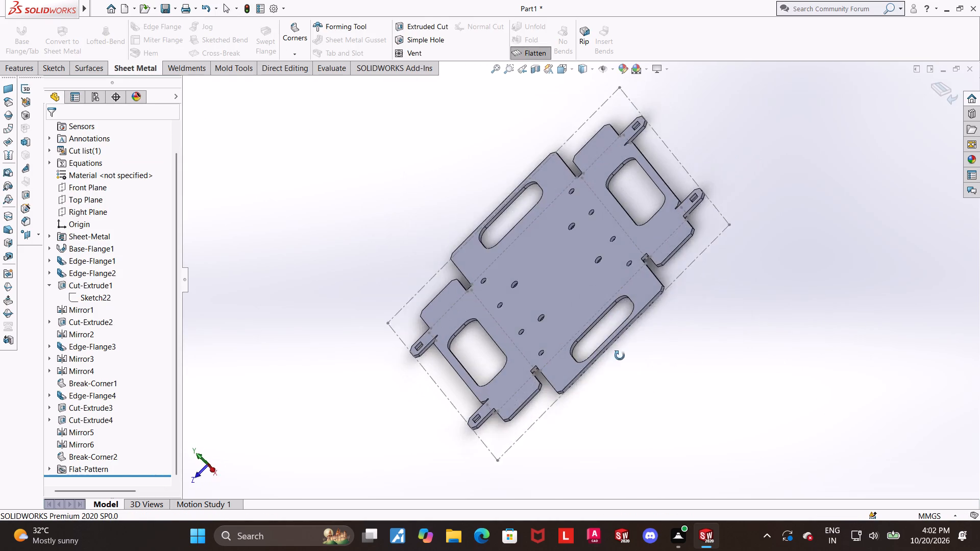
pyautogui.moveTo(620, 356); pyautogui.dragTo(622, 370, button='middle')
pyautogui.moveTo(704, 223); pyautogui.dragTo(726, 390, button='middle')
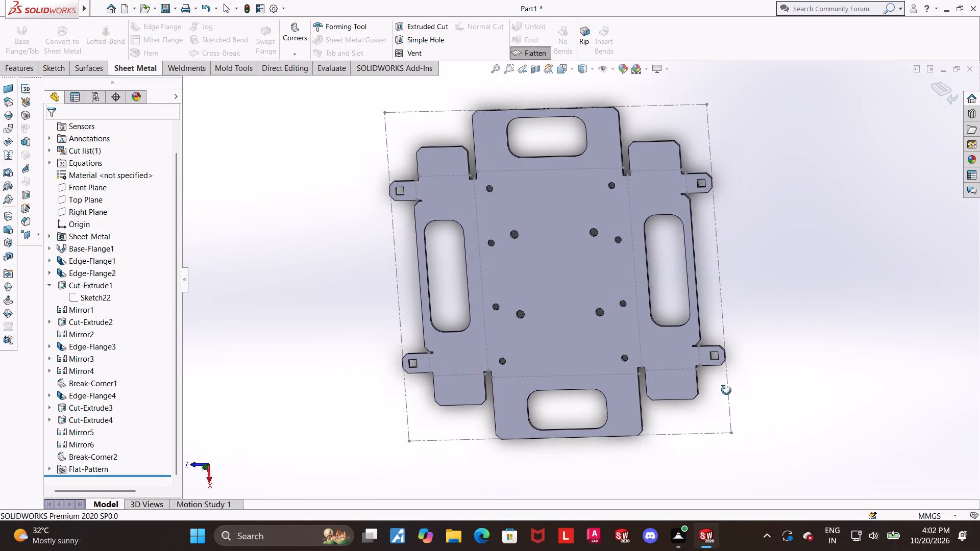
pyautogui.moveTo(726, 390); pyautogui.dragTo(735, 380, button='middle')
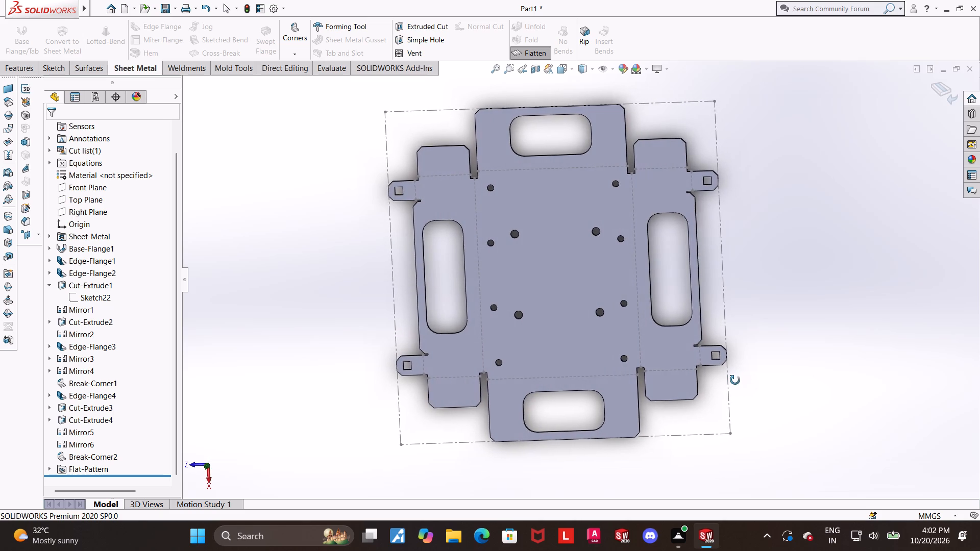
pyautogui.moveTo(735, 380); pyautogui.dragTo(731, 334, button='middle')
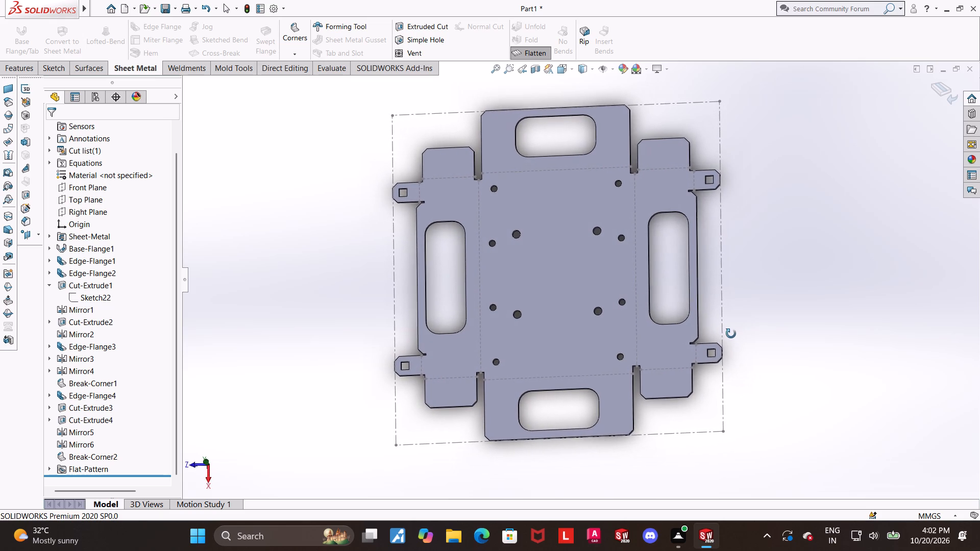
pyautogui.moveTo(731, 334); pyautogui.dragTo(723, 342, button='middle')
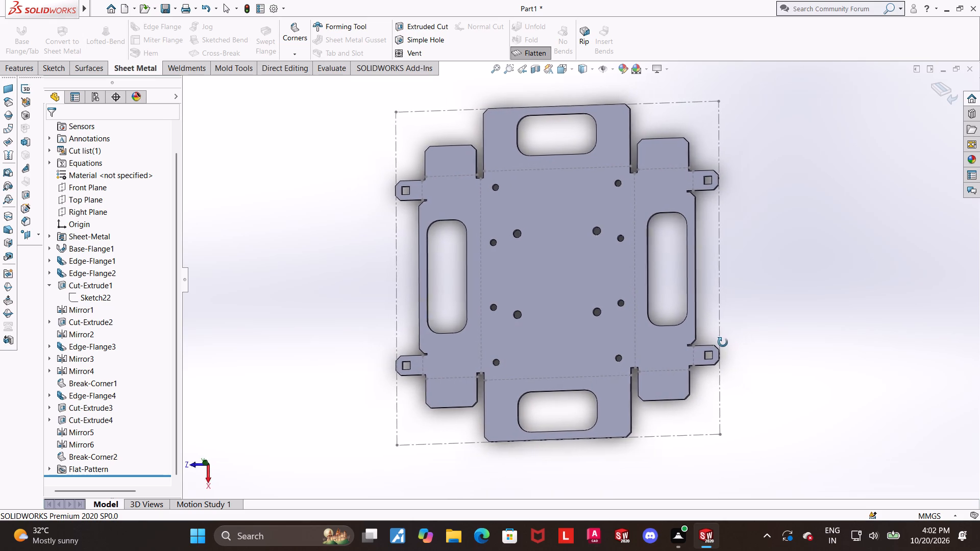
pyautogui.moveTo(723, 342); pyautogui.dragTo(731, 354, button='middle')
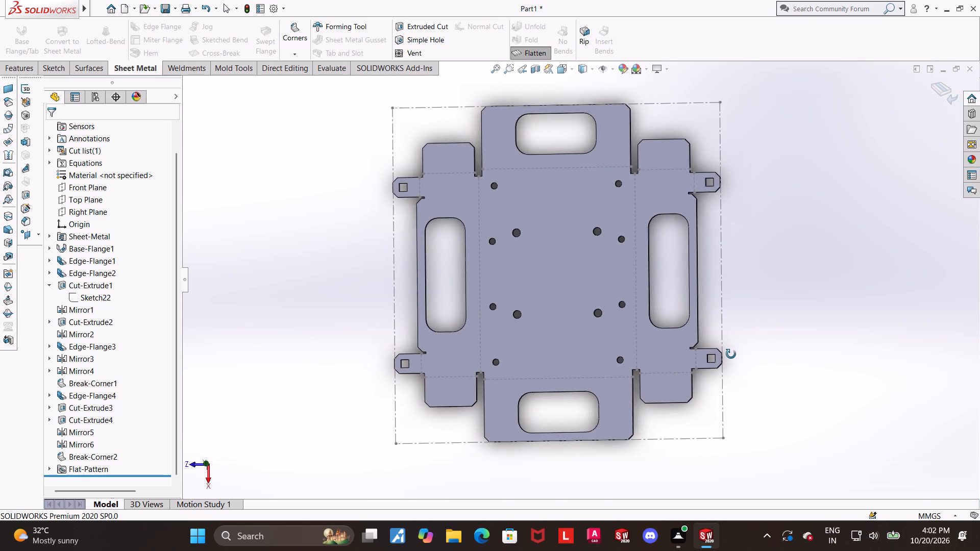
pyautogui.moveTo(731, 354); pyautogui.dragTo(739, 382, button='middle')
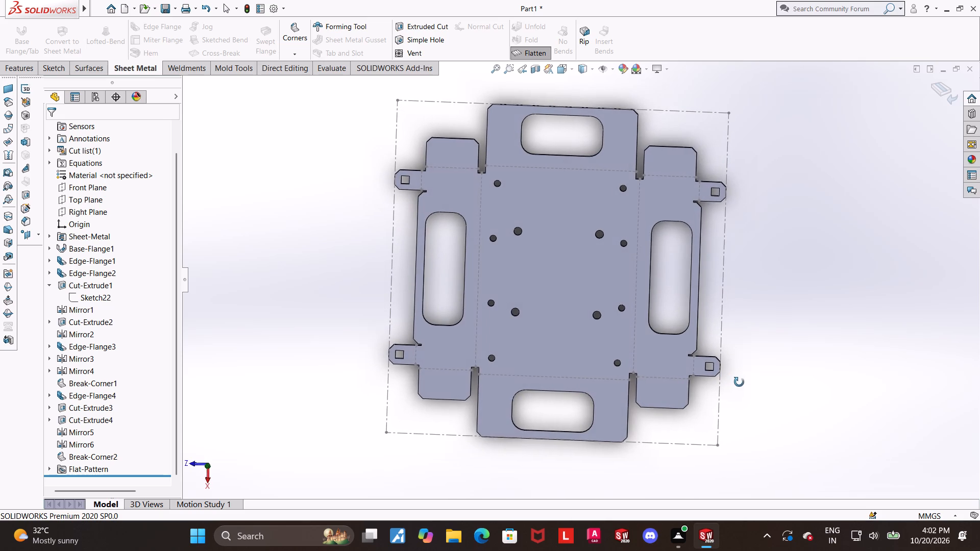
pyautogui.moveTo(739, 382); pyautogui.dragTo(740, 366, button='middle')
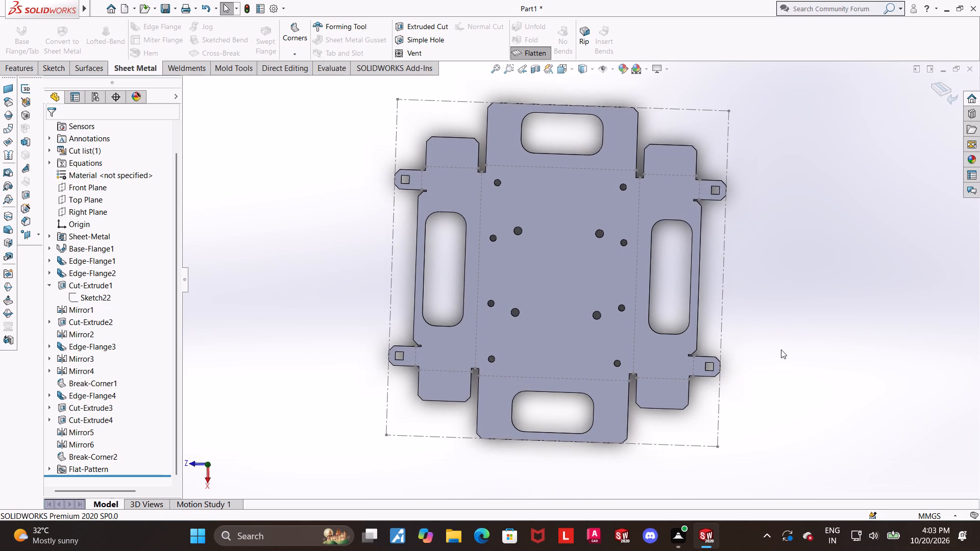
pyautogui.scroll(-1, 776, 344)
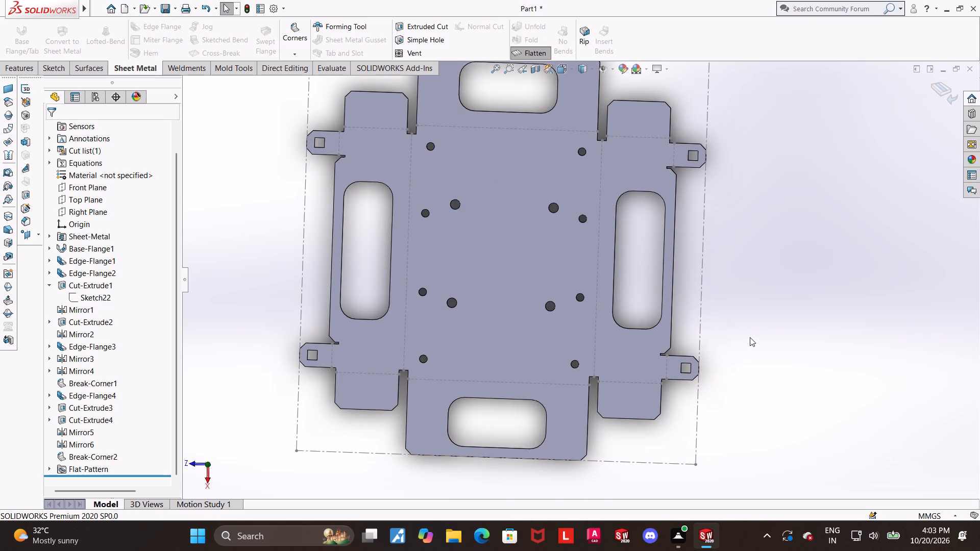
pyautogui.click(544, 54)
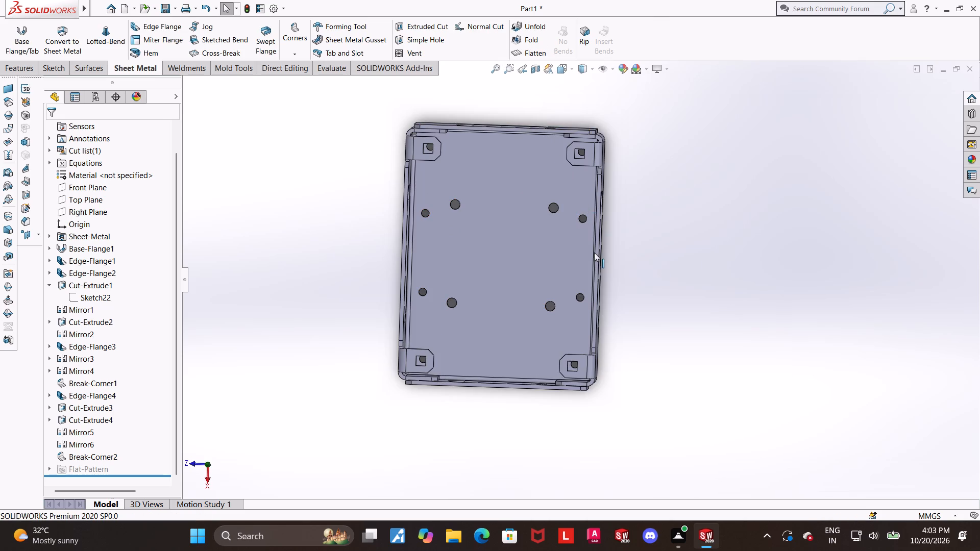
# Examine the folded tray from several sides, checking the corner flanges, wall corners, side cutouts and base holes.
pyautogui.moveTo(644, 284); pyautogui.dragTo(723, 194, button='middle')
pyautogui.moveTo(660, 418); pyautogui.dragTo(690, 359, button='middle')
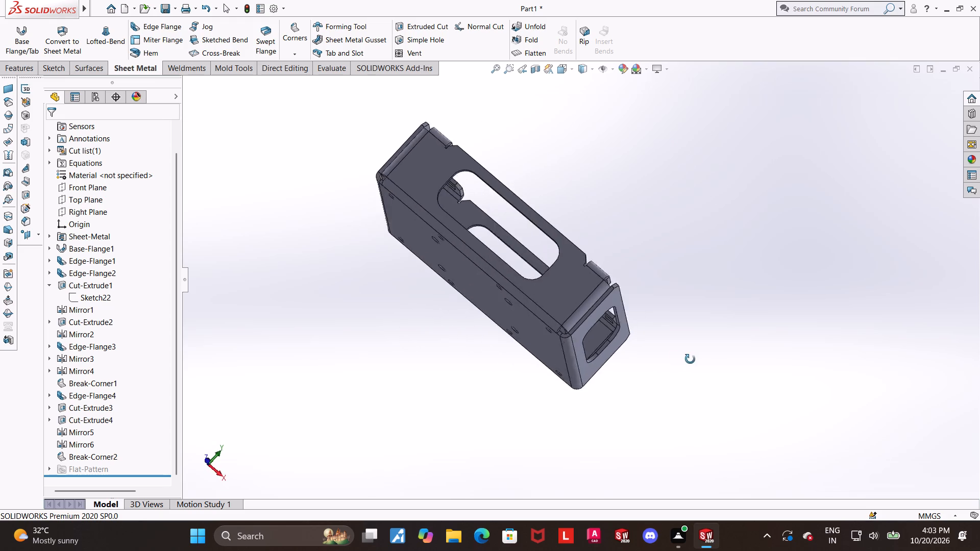
pyautogui.moveTo(690, 359); pyautogui.dragTo(667, 420, button='middle')
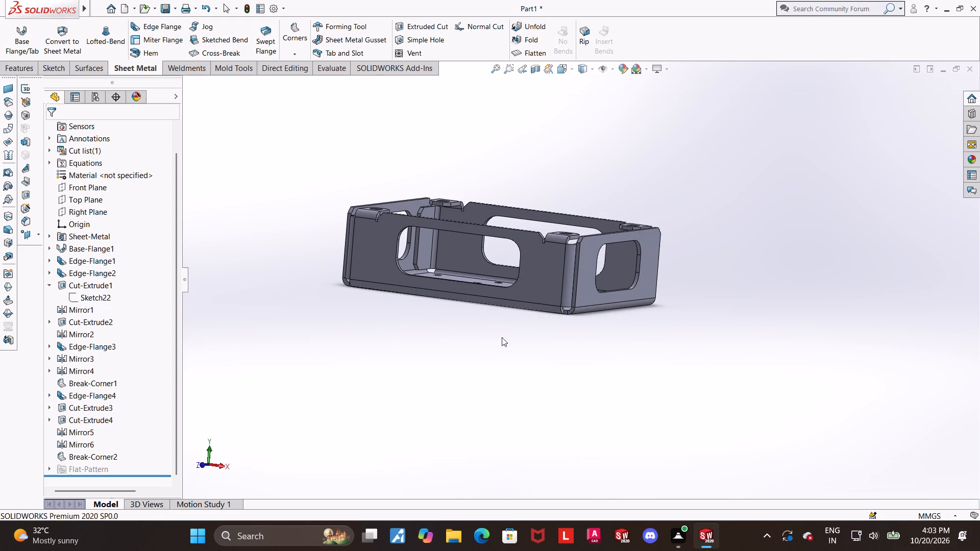
pyautogui.scroll(-3, 592, 249)
pyautogui.moveTo(585, 280); pyautogui.dragTo(566, 295, button='middle')
pyautogui.scroll(-2, 479, 234)
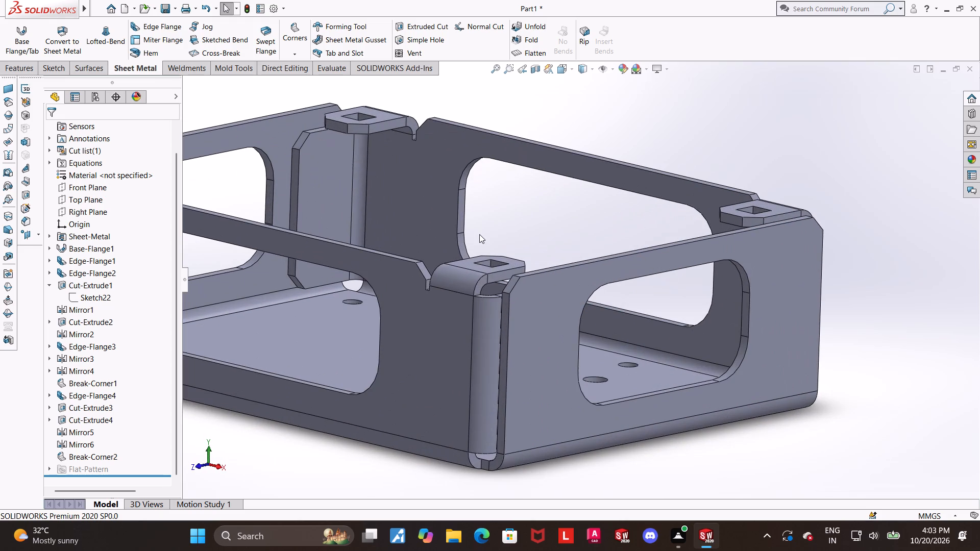
pyautogui.moveTo(577, 243); pyautogui.dragTo(575, 273, button='middle')
pyautogui.scroll(4, 575, 274)
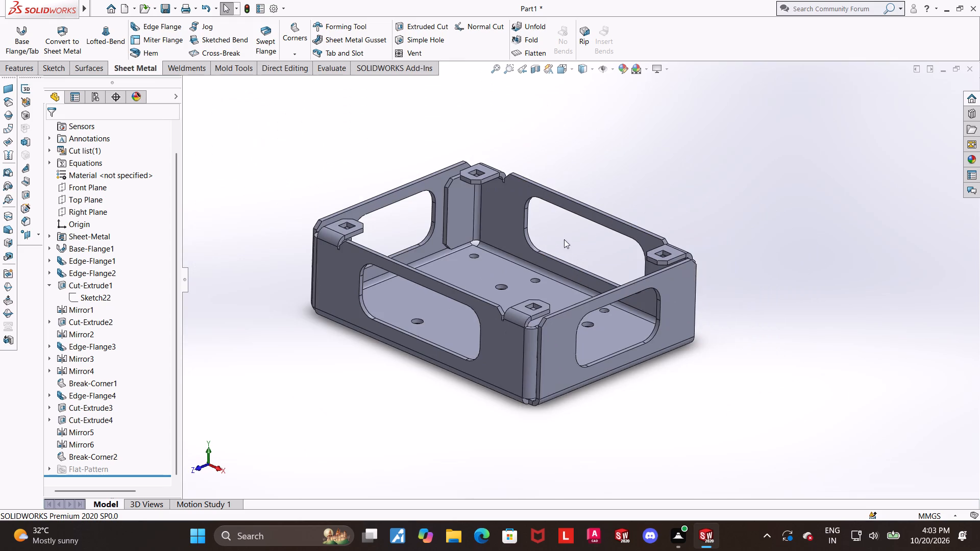
pyautogui.scroll(-2, 464, 232)
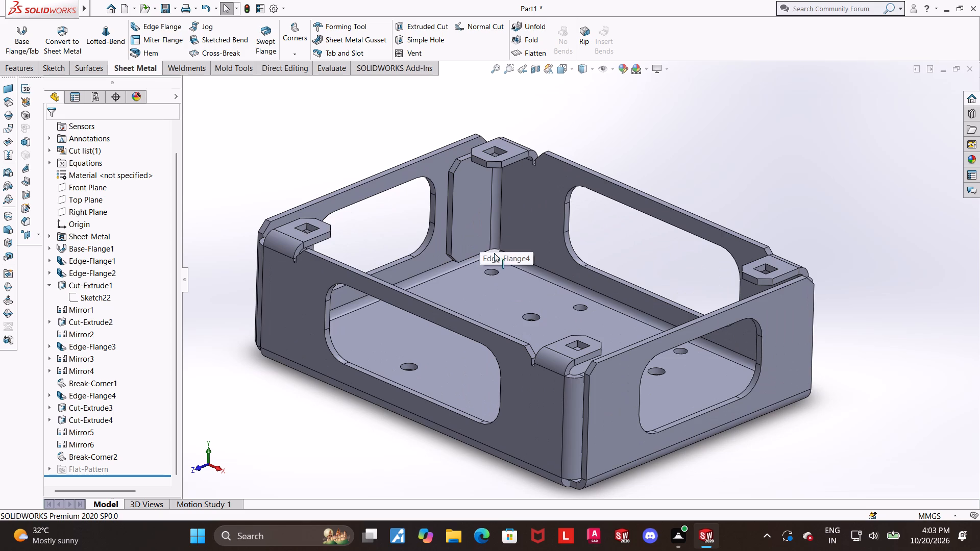
pyautogui.moveTo(538, 347); pyautogui.dragTo(530, 353, button='middle')
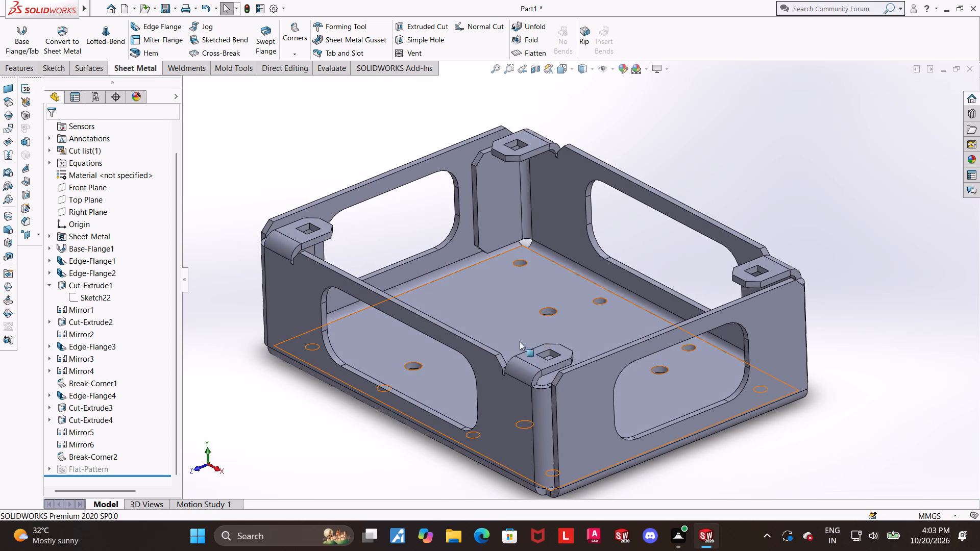
pyautogui.scroll(-2, 621, 263)
pyautogui.scroll(2, 622, 262)
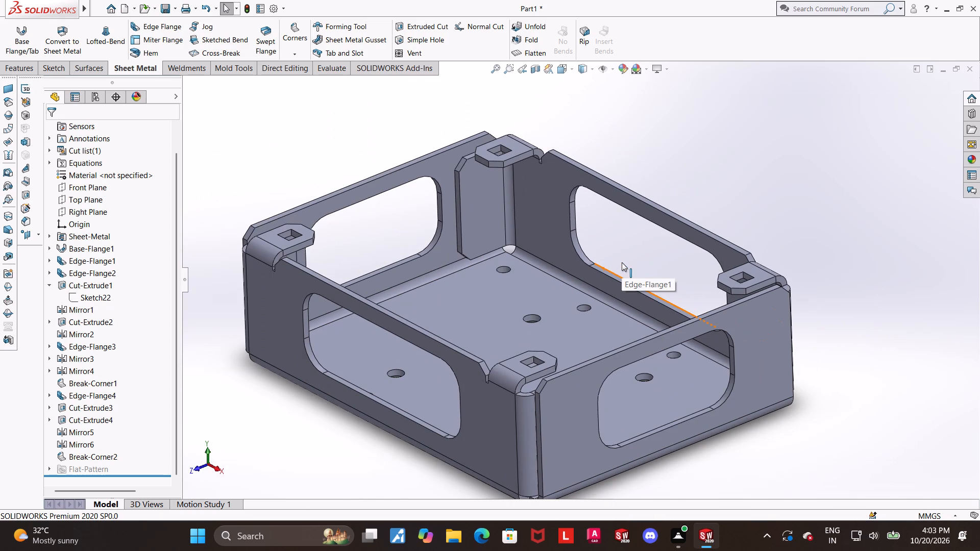
pyautogui.moveTo(620, 262); pyautogui.dragTo(623, 276, button='middle')
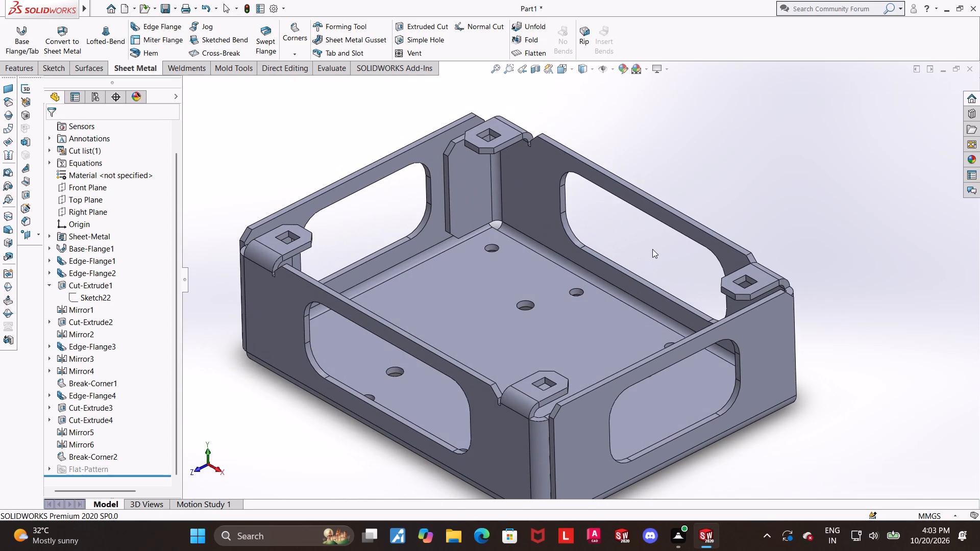
pyautogui.scroll(2, 682, 292)
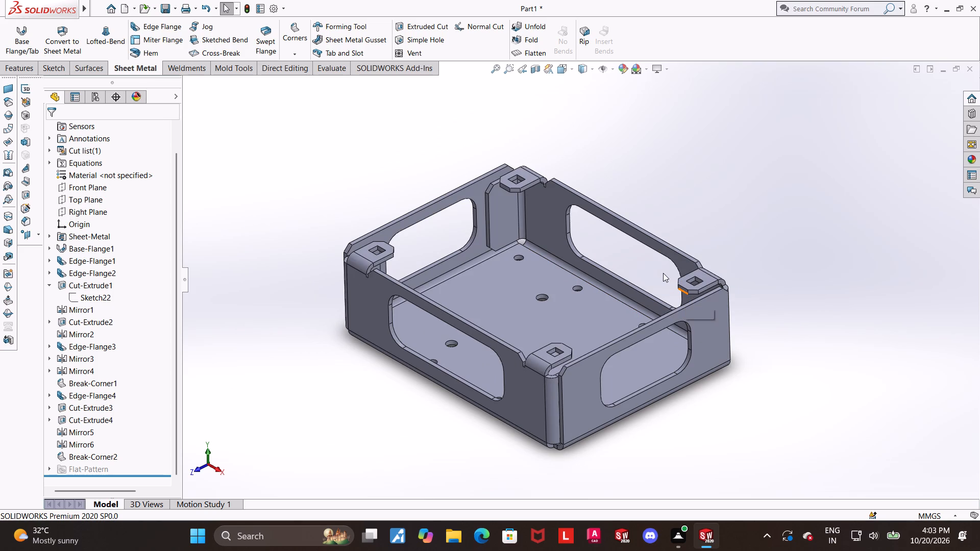
pyautogui.scroll(1, 663, 273)
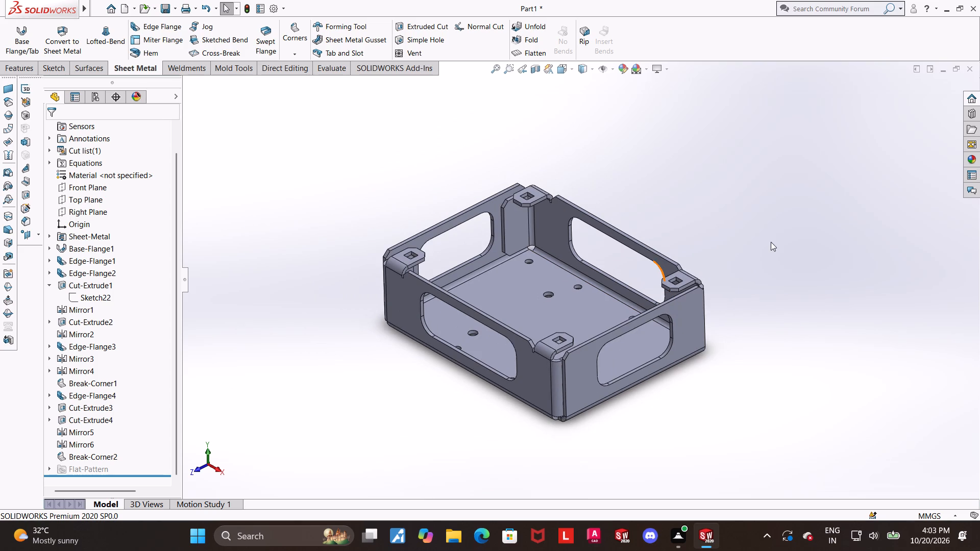
pyautogui.scroll(-1, 678, 320)
pyautogui.moveTo(628, 321); pyautogui.dragTo(649, 334, button='middle')
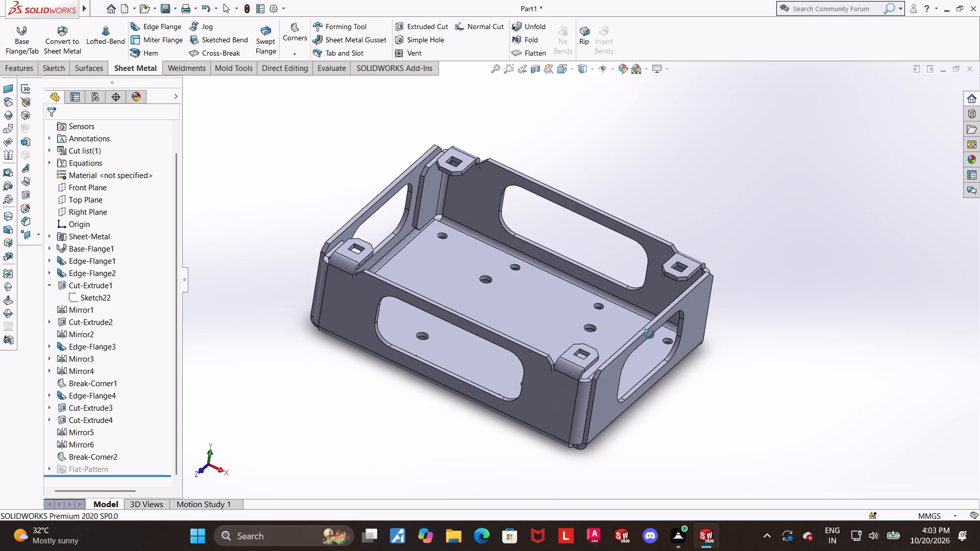
pyautogui.moveTo(649, 334); pyautogui.dragTo(627, 346, button='middle')
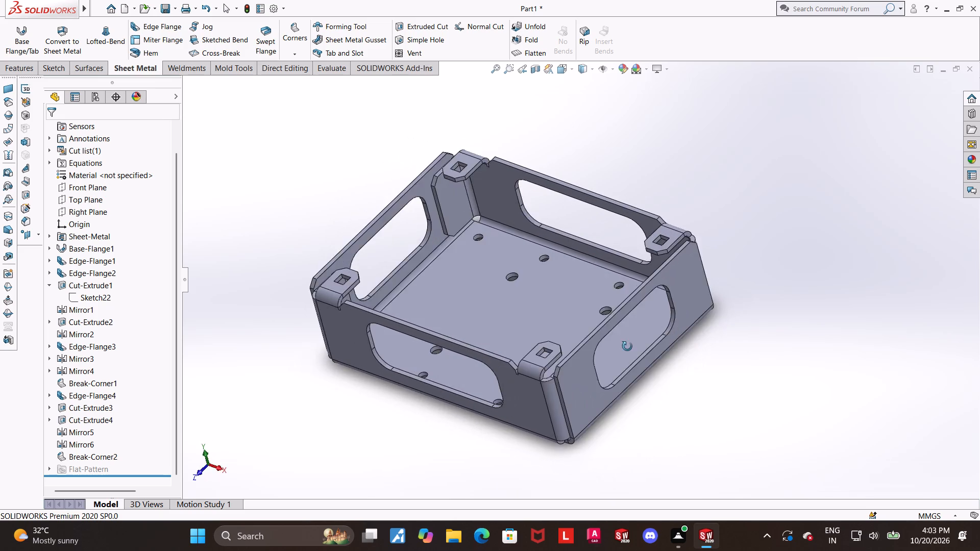
pyautogui.moveTo(627, 346); pyautogui.dragTo(667, 302, button='middle')
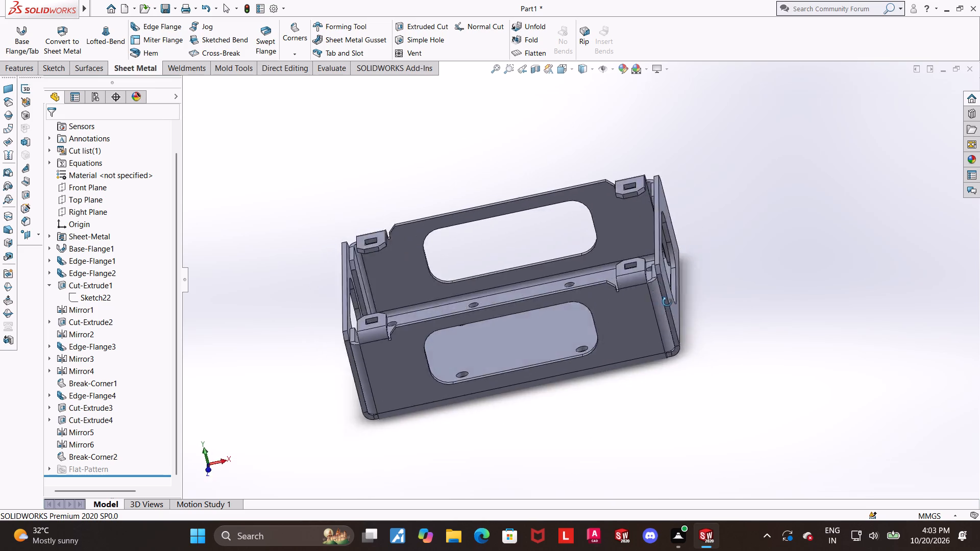
pyautogui.moveTo(667, 302); pyautogui.dragTo(619, 347, button='middle')
# Apply a red colour from the standard swatches to the whole part.
pyautogui.scroll(6, 97, 163)
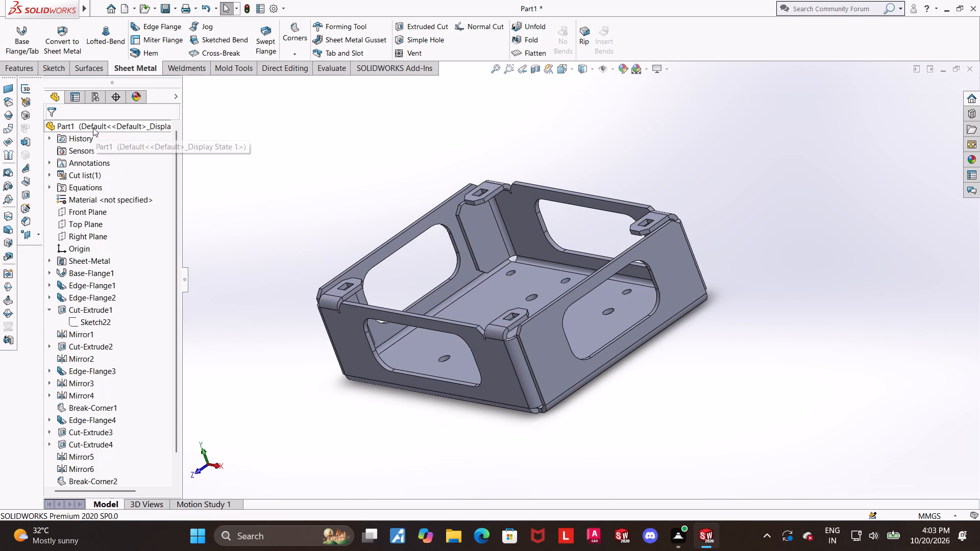
pyautogui.rightClick(93, 128)
pyautogui.click(117, 112)
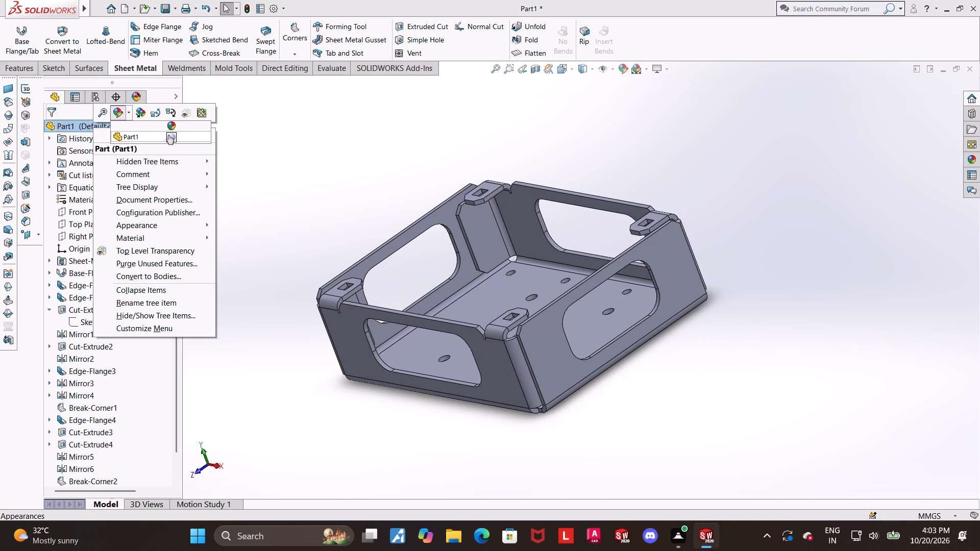
pyautogui.click(168, 135)
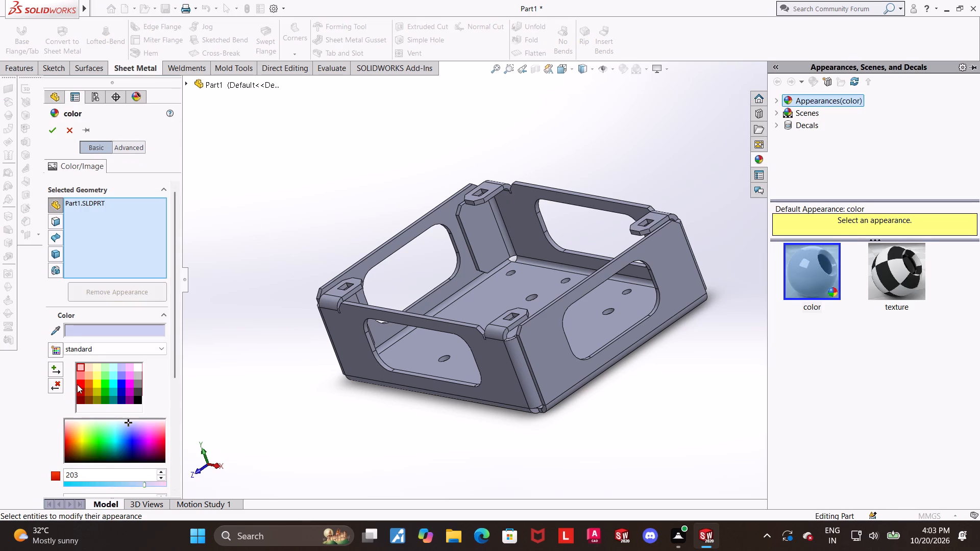
pyautogui.click(78, 383)
pyautogui.click(53, 134)
pyautogui.click(242, 177)
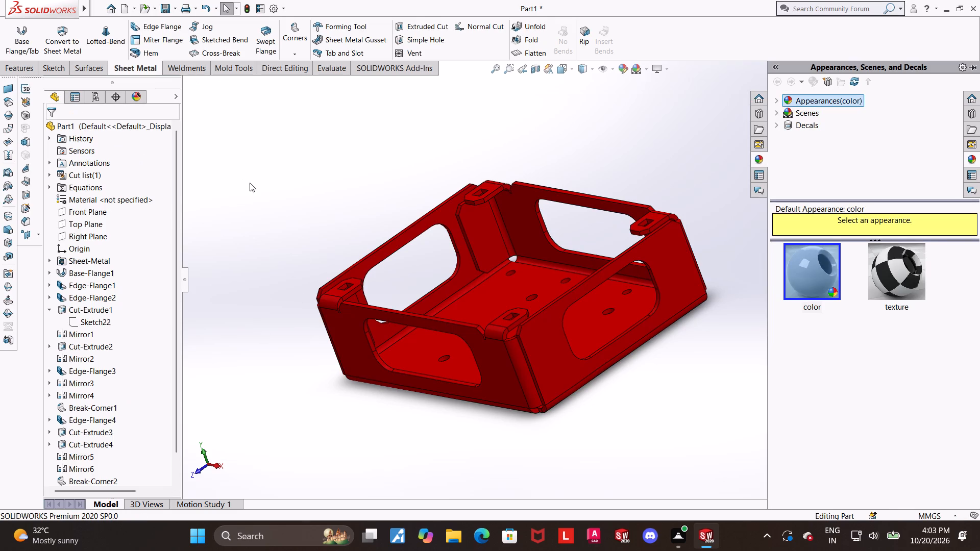
# Examine the red tray in isometric view and up close around the corner flanges and wall corners.
pyautogui.moveTo(241, 193); pyautogui.dragTo(263, 220, button='middle')
pyautogui.hotkey('ctrl', '7')
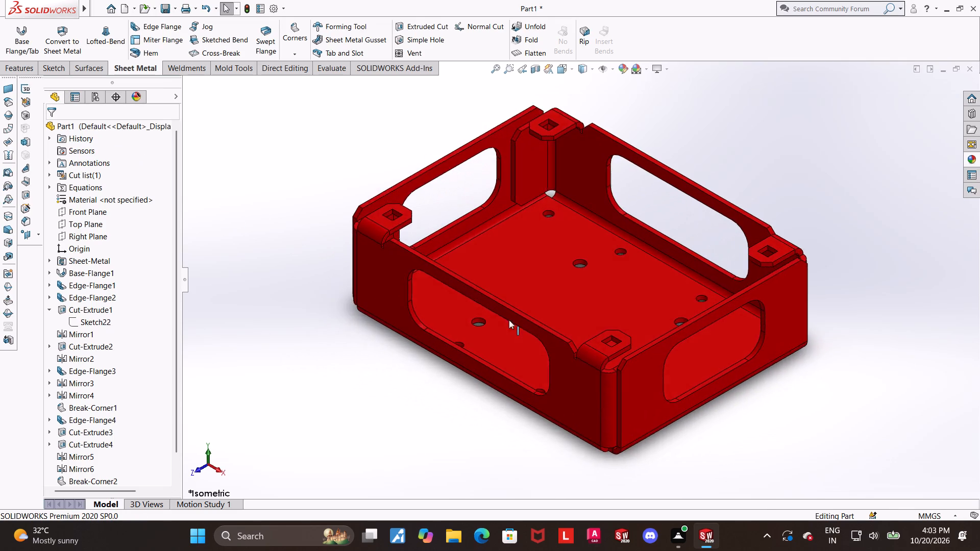
pyautogui.scroll(1, 517, 325)
pyautogui.scroll(1, 612, 416)
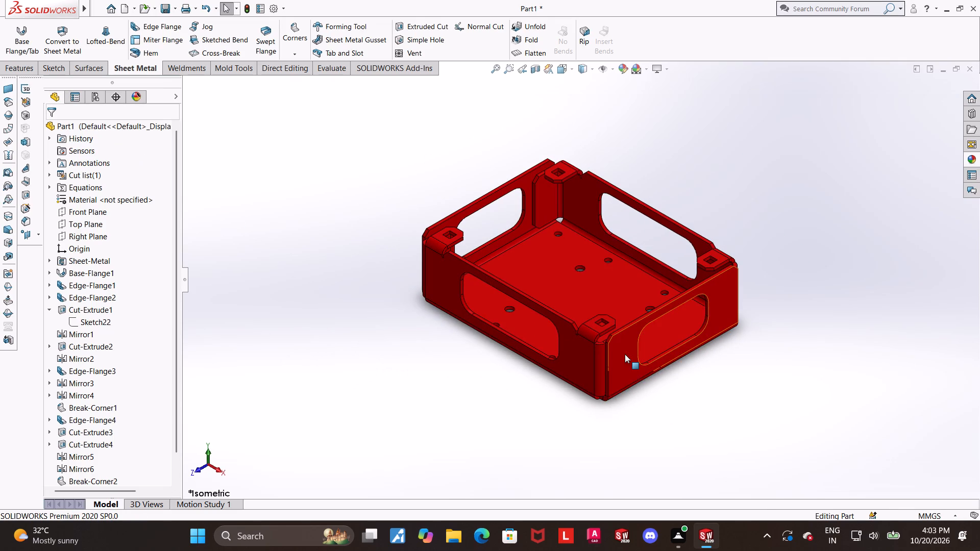
pyautogui.scroll(-2, 625, 354)
pyautogui.scroll(-2, 718, 346)
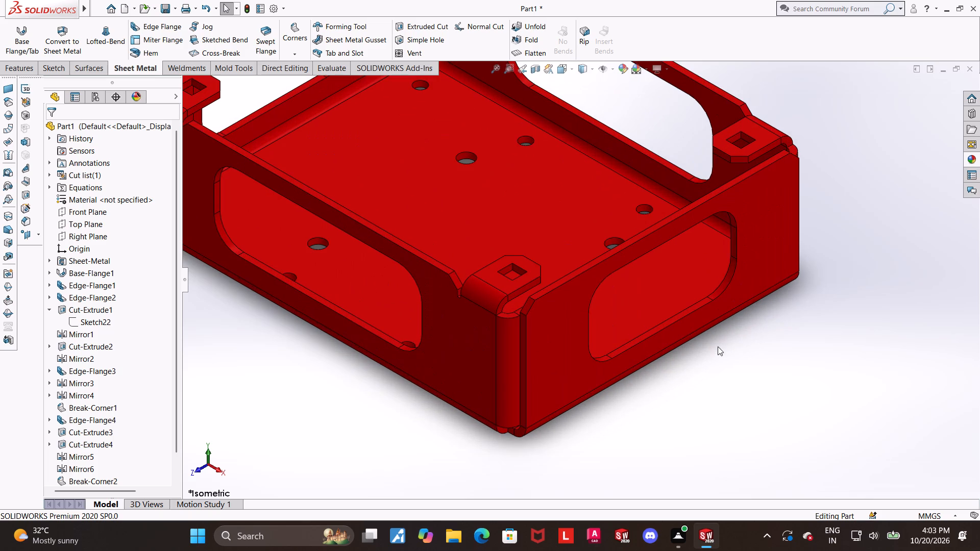
pyautogui.scroll(4, 618, 351)
pyautogui.scroll(-4, 563, 222)
pyautogui.moveTo(521, 305); pyautogui.dragTo(562, 290, button='middle')
pyautogui.moveTo(462, 290); pyautogui.dragTo(466, 277, button='middle')
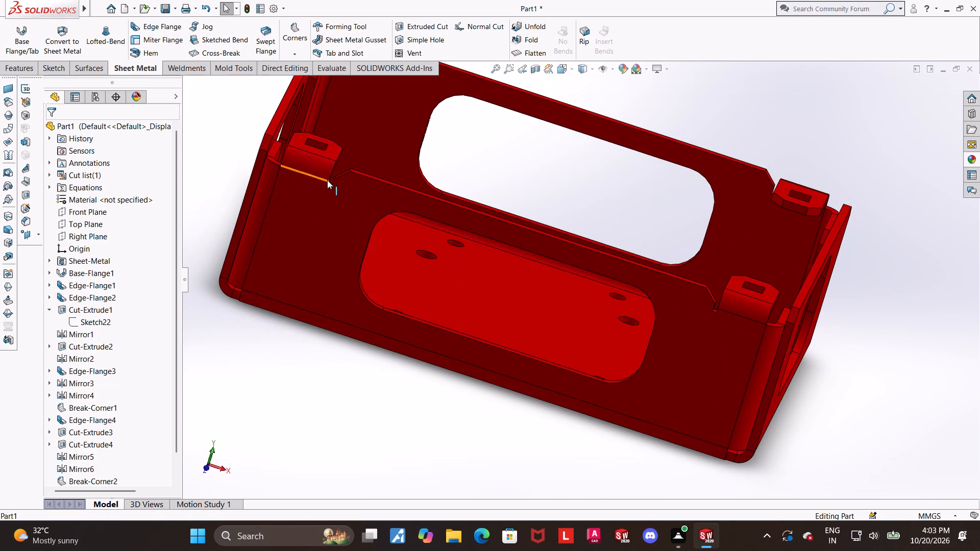
# Examine the finished red tray in isometric view, including a close look at a square-cut corner flange and the adjoining wall corner.
pyautogui.scroll(-6, 328, 197)
pyautogui.scroll(11, 491, 202)
pyautogui.click(847, 283)
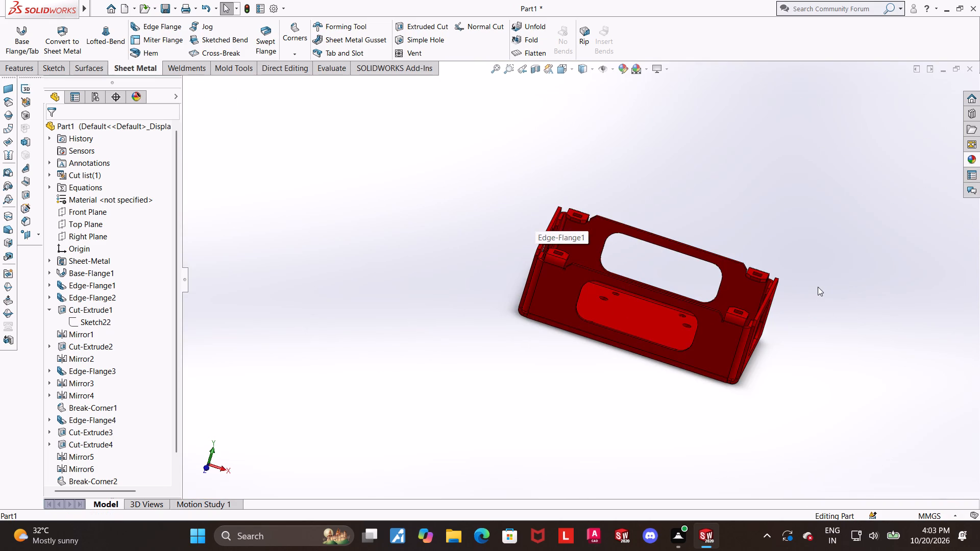
pyautogui.hotkey('ctrl', '7')
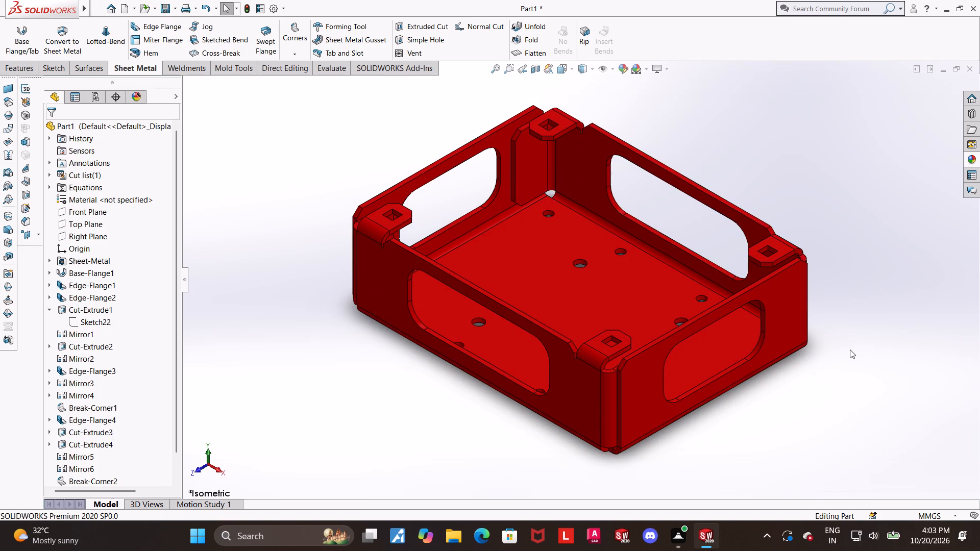
pyautogui.click(850, 349)
pyautogui.scroll(1, 831, 319)
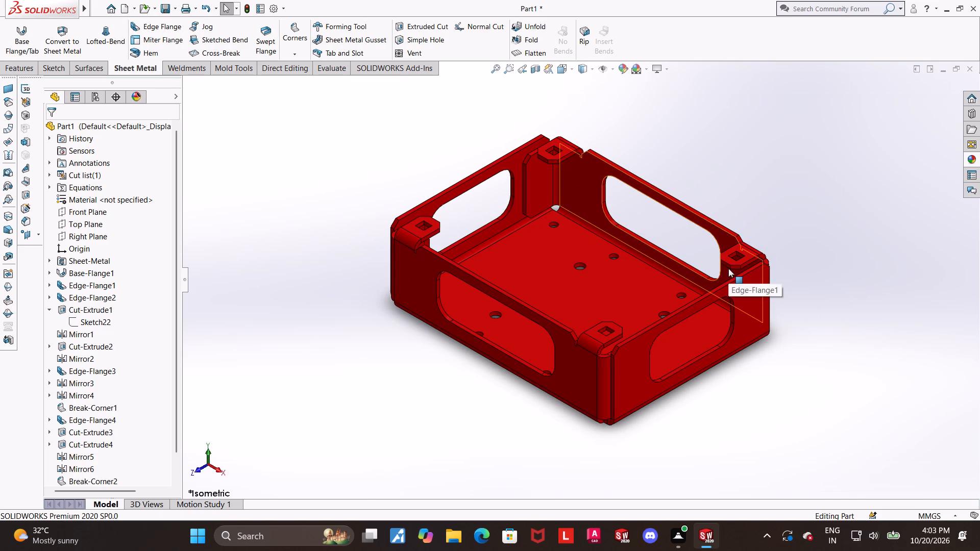
pyautogui.scroll(-1, 728, 268)
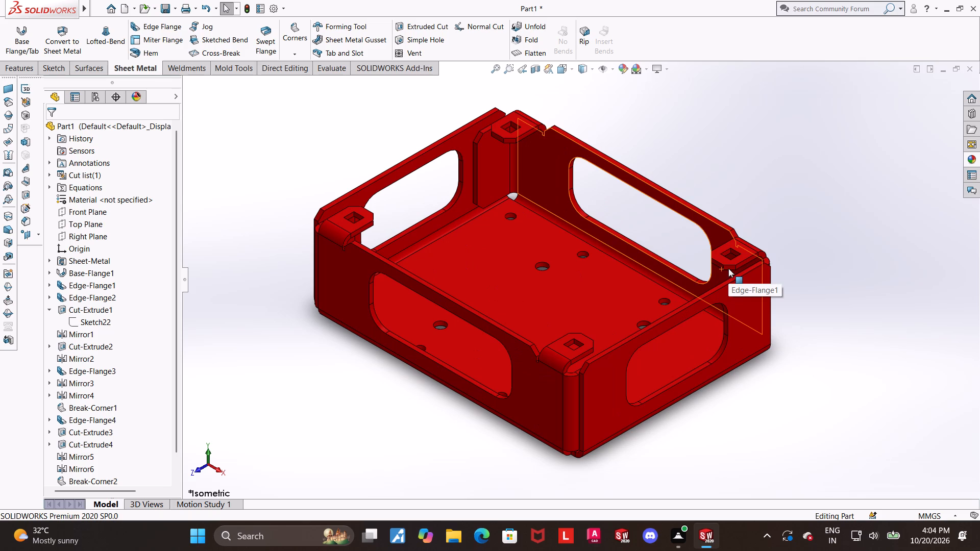
pyautogui.scroll(1, 728, 268)
pyautogui.scroll(-5, 704, 252)
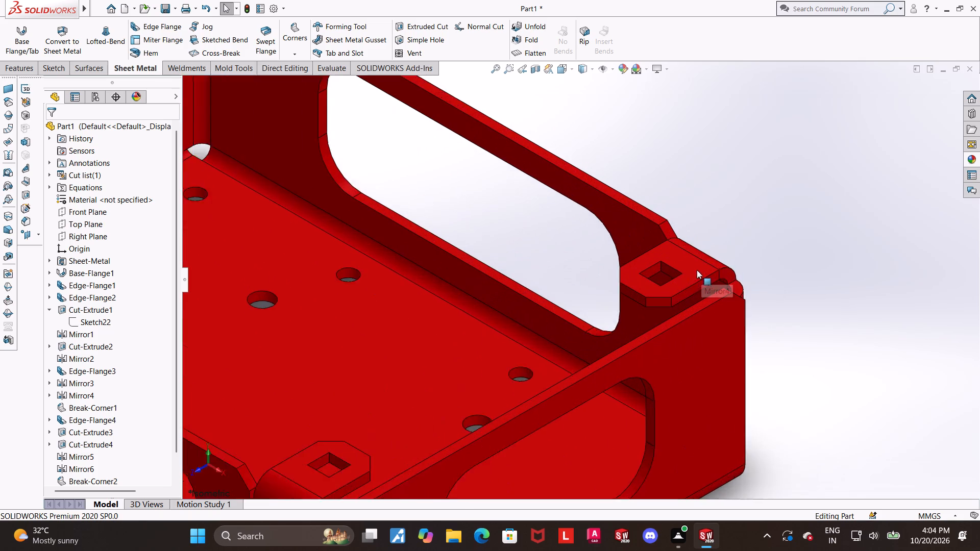
pyautogui.scroll(-4, 675, 281)
pyautogui.scroll(2, 671, 284)
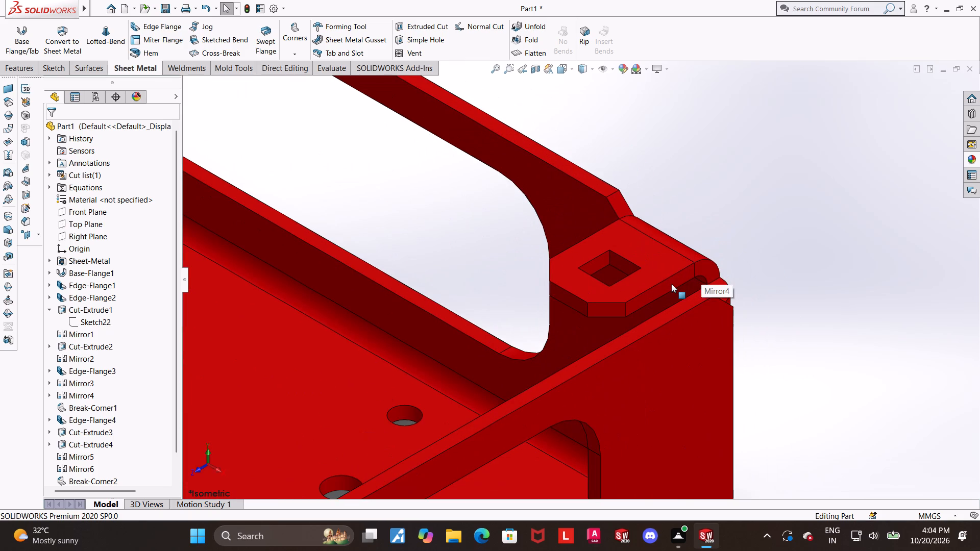
pyautogui.scroll(1, 671, 284)
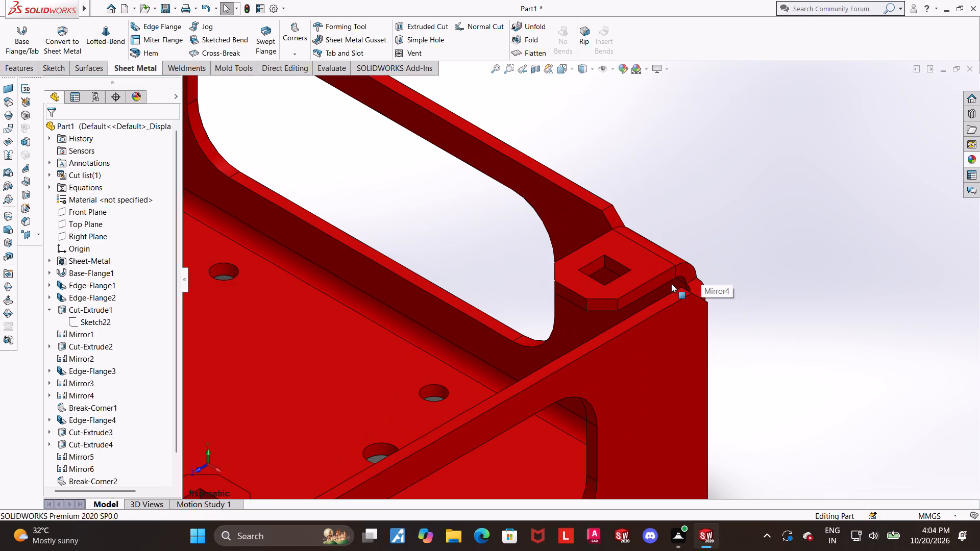
pyautogui.scroll(7, 671, 284)
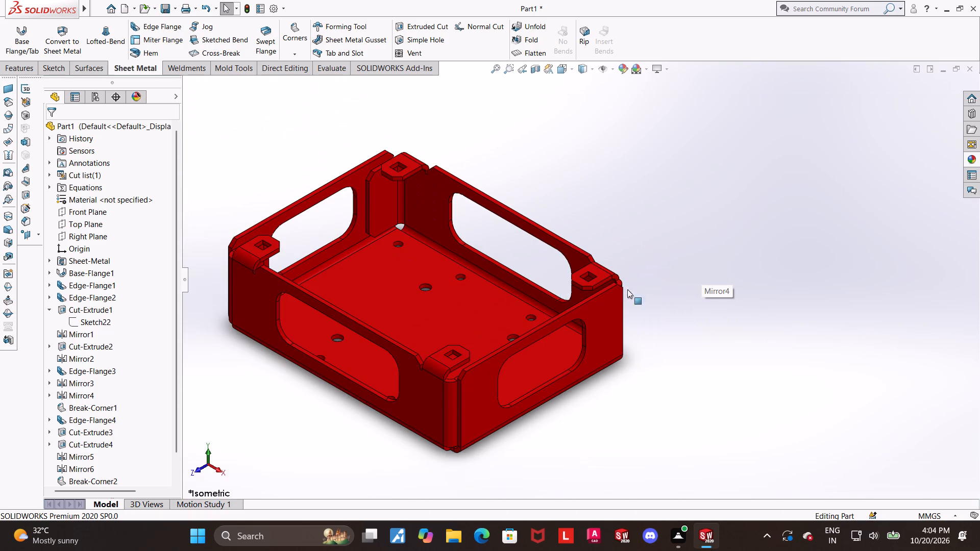
pyautogui.scroll(-2, 431, 309)
pyautogui.scroll(1, 430, 309)
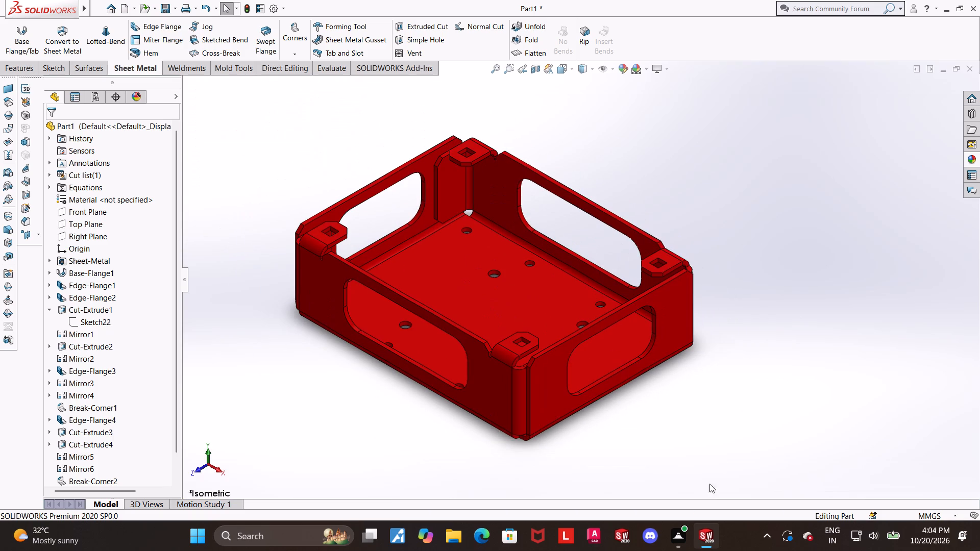
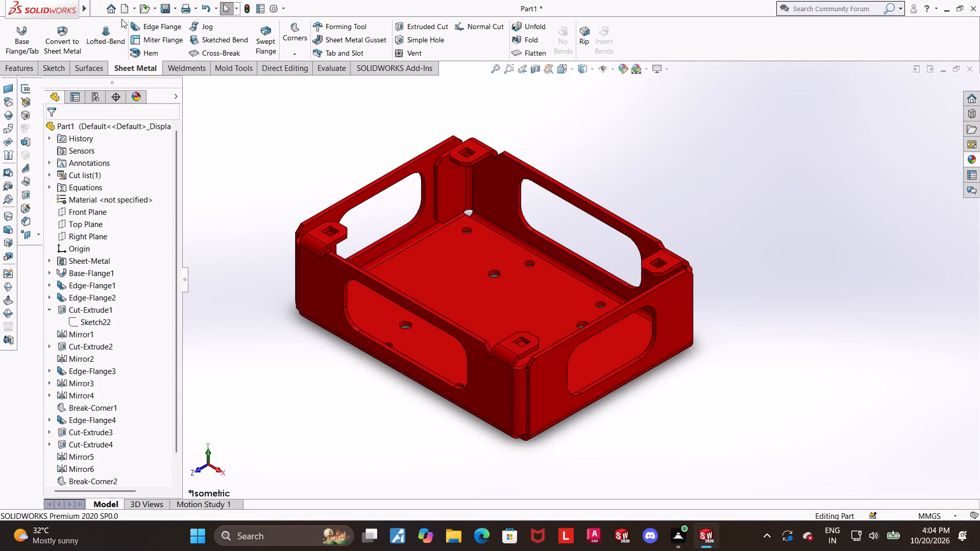
# Flatten the tray and save its flat pattern for DWG export under the name "sheet metal box housing".
pyautogui.click(527, 57)
pyautogui.rightClick(483, 310)
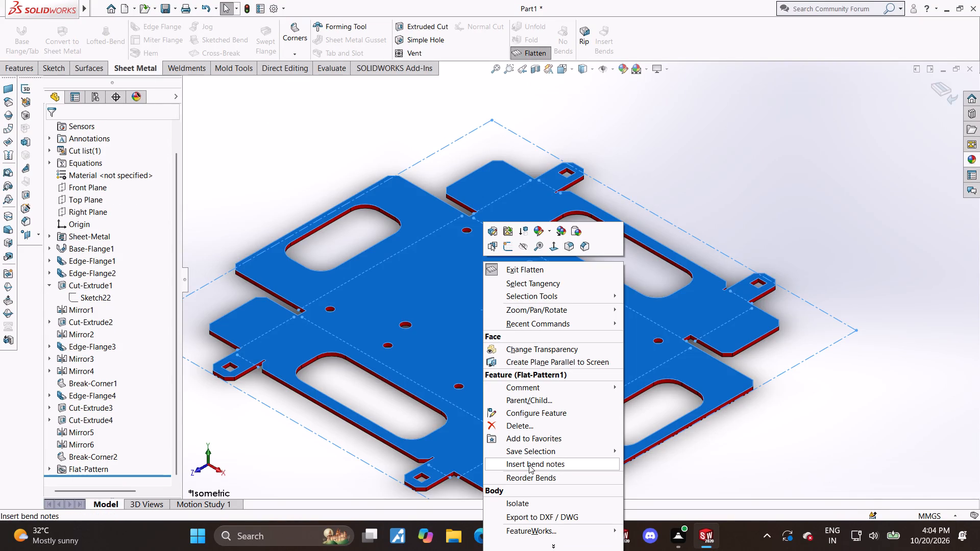
pyautogui.click(526, 513)
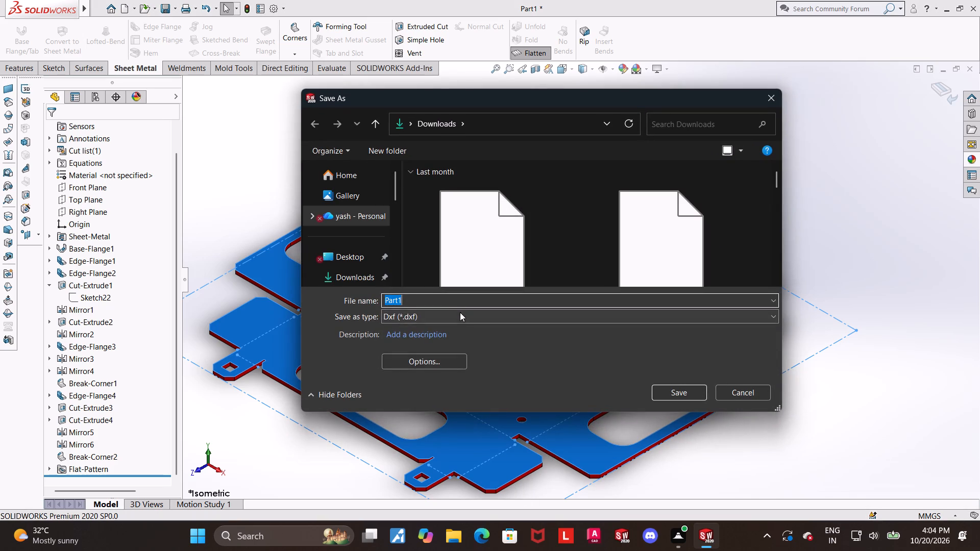
pyautogui.click(460, 312)
pyautogui.click(451, 347)
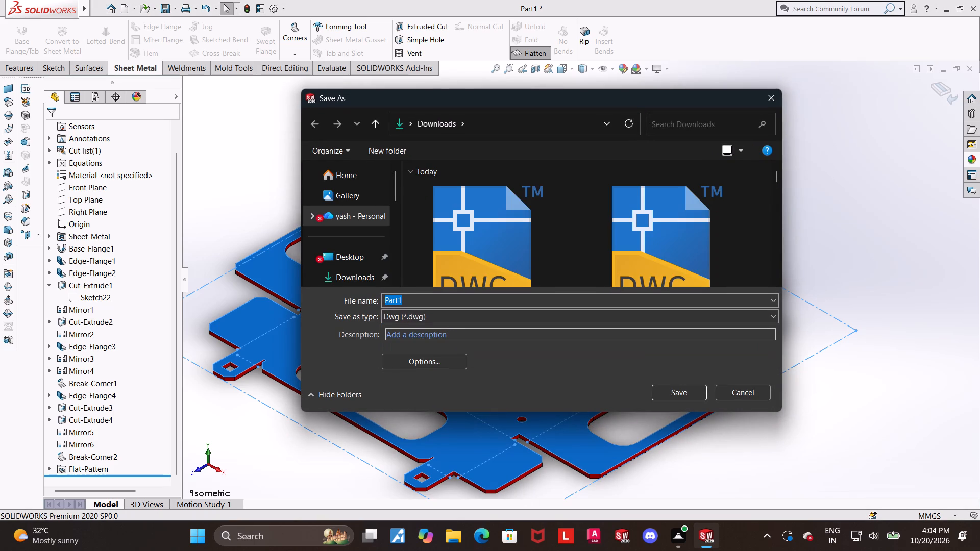
pyautogui.write('sheet metal')
pyautogui.press('space')
pyautogui.click(502, 300)
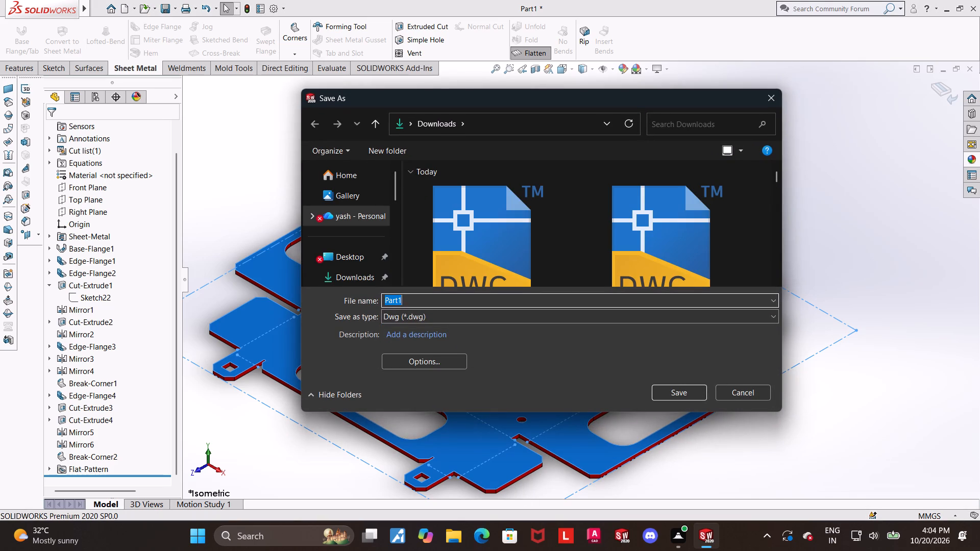
pyautogui.press('BackSpace')
pyautogui.write('sheet metal boxc')
pyautogui.press('space')
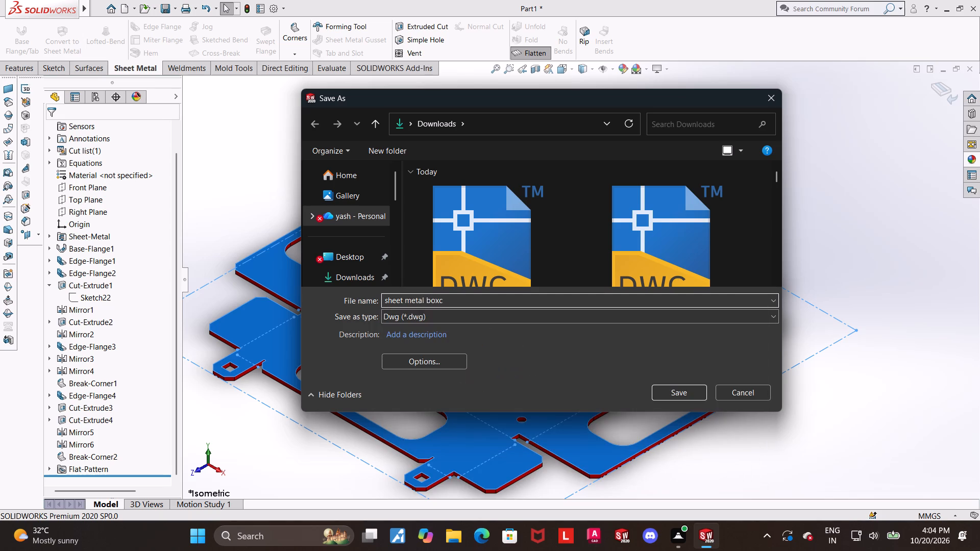
pyautogui.press('BackSpace')
pyautogui.press('BackSpace')
pyautogui.press('space')
pyautogui.write('housing')
pyautogui.press('space')
pyautogui.press('Return')
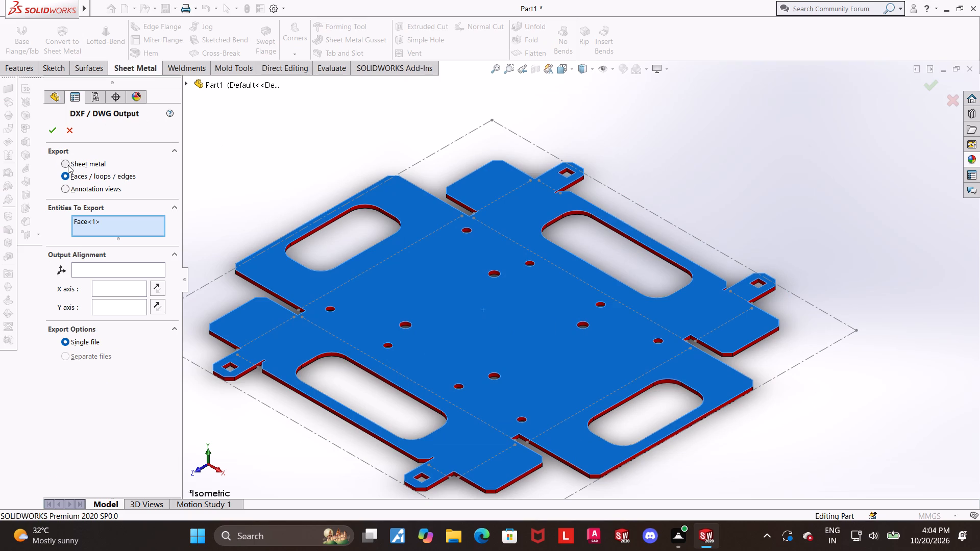
# Export the sheet metal flat pattern as a single file with geometry, hidden edges, bend lines, sketches and bounding box.
pyautogui.click(68, 166)
pyautogui.click(67, 235)
pyautogui.click(69, 244)
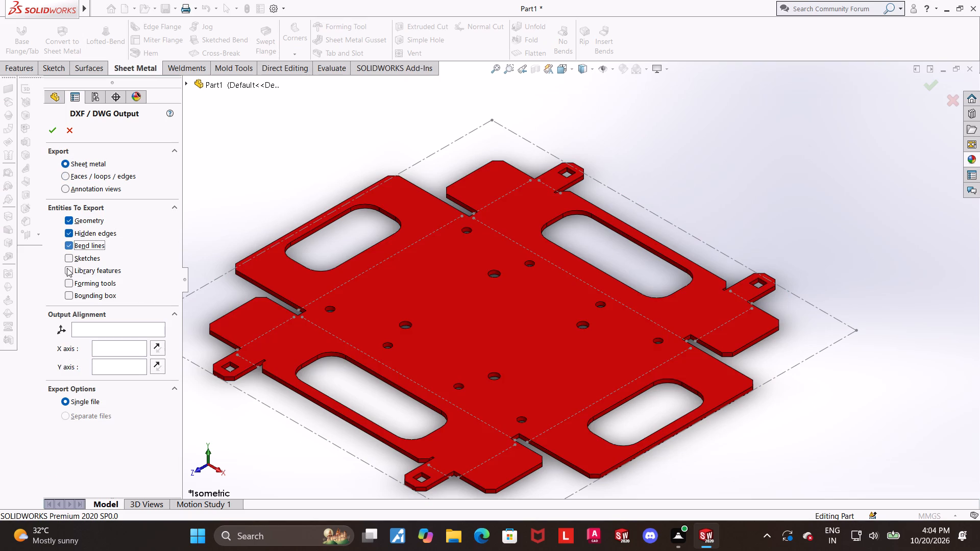
pyautogui.click(68, 261)
pyautogui.click(70, 298)
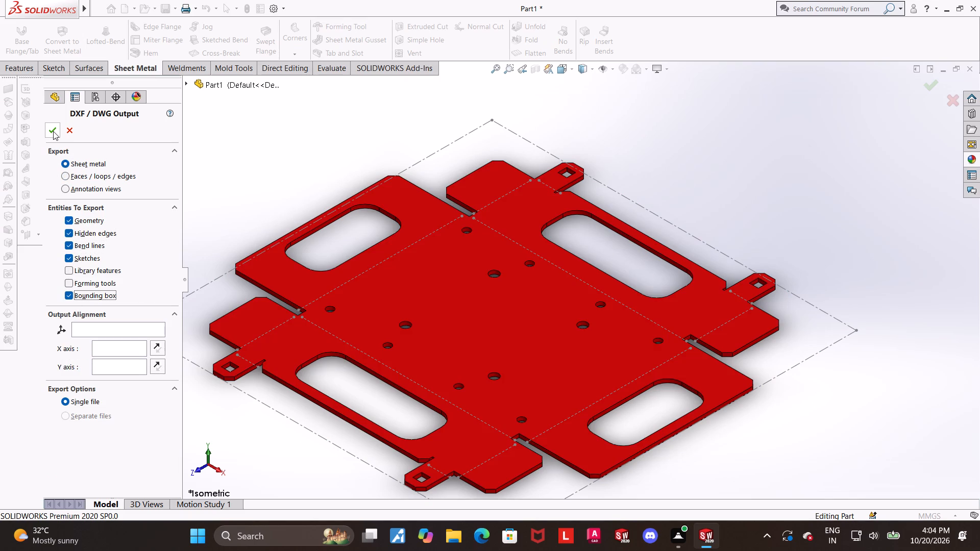
pyautogui.click(53, 131)
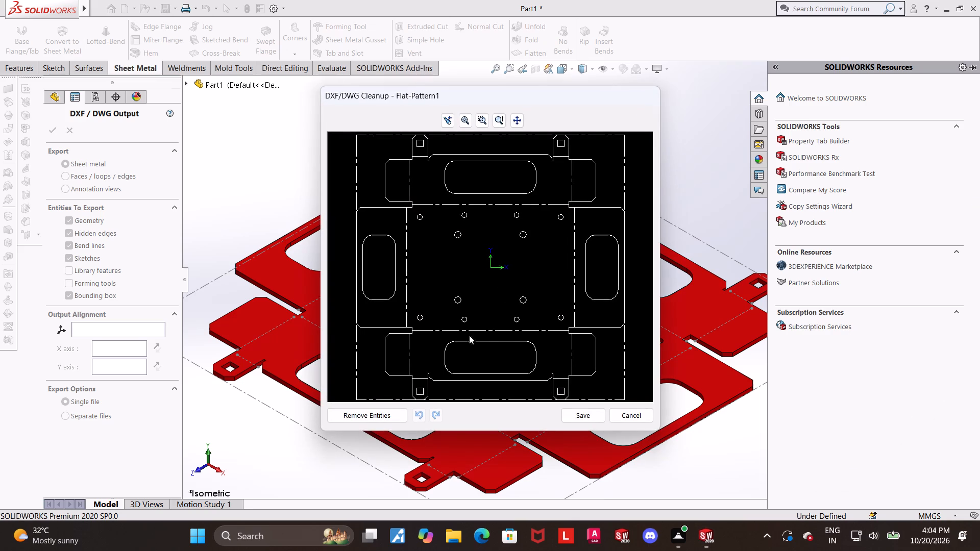
pyautogui.click(579, 414)
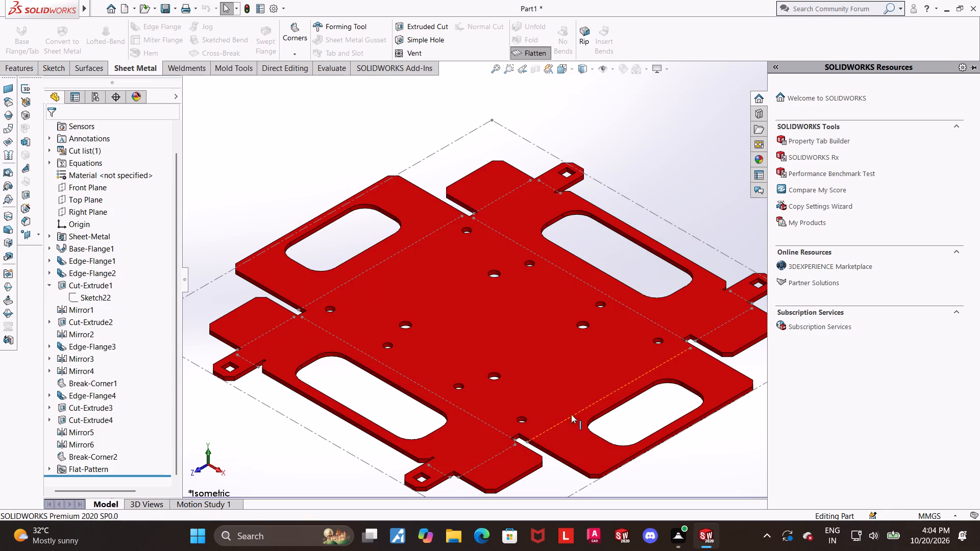
# Orient the flat pattern to a top view and exit Flatten to return the tray to its folded state.
pyautogui.scroll(2, 598, 384)
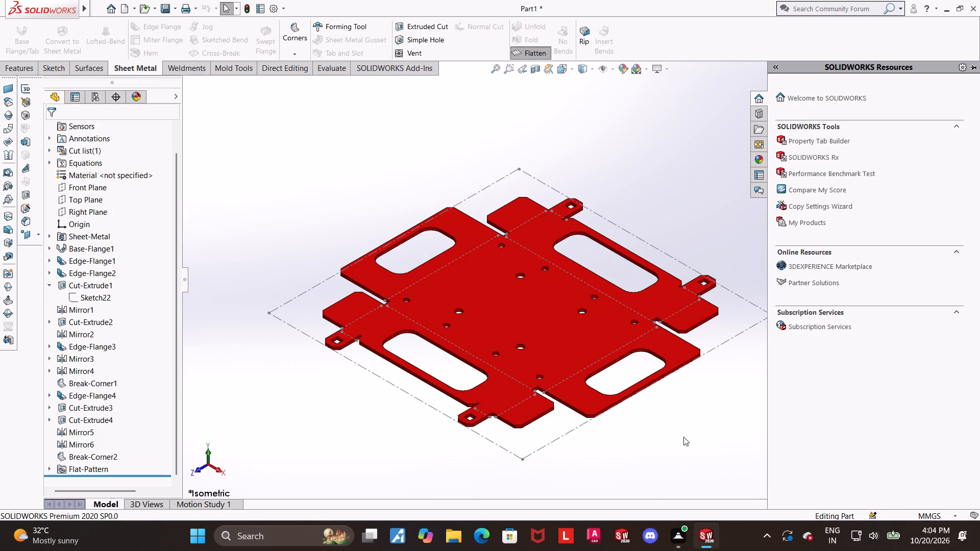
pyautogui.click(684, 437)
pyautogui.click(561, 68)
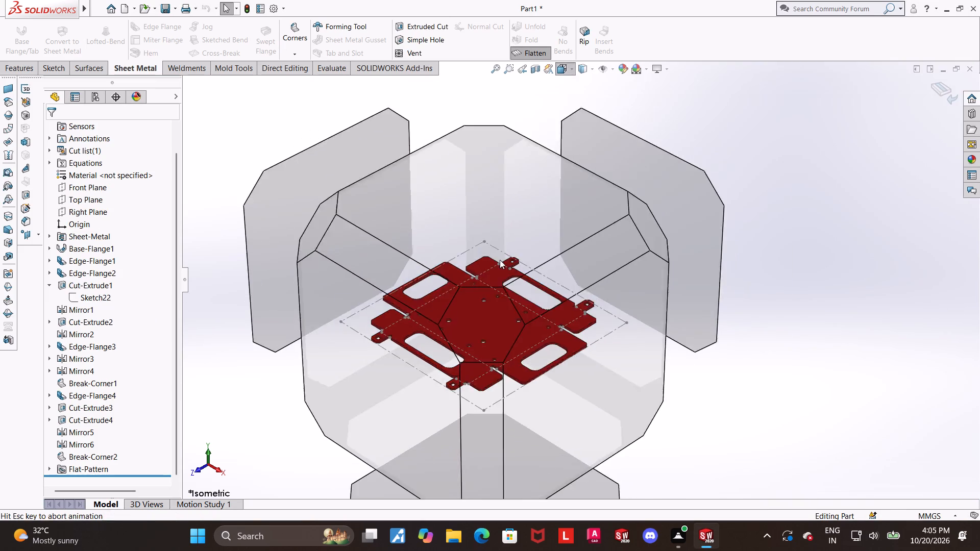
pyautogui.click(454, 269)
pyautogui.click(527, 46)
# Examine the folded tray from above, including a close look at the corner flanges and base holes.
pyautogui.scroll(-2, 628, 299)
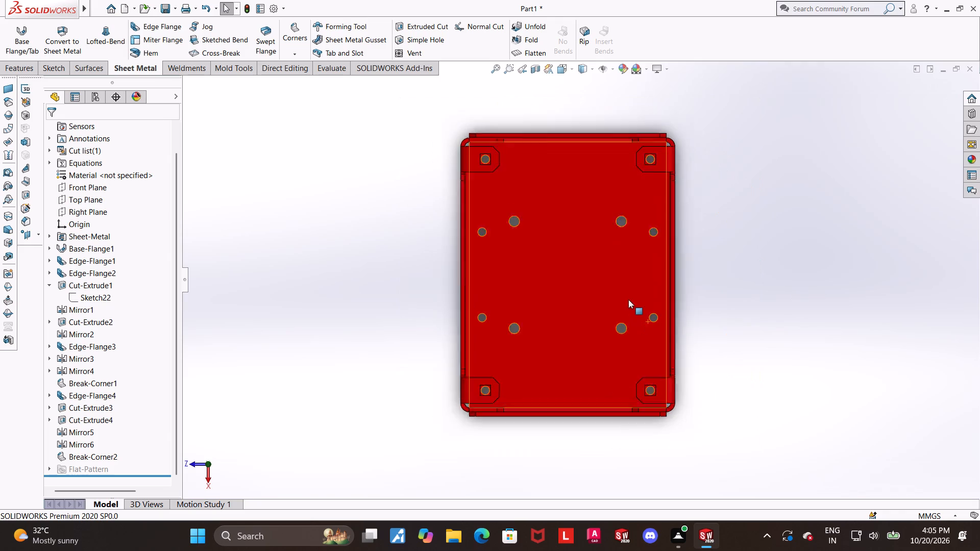
pyautogui.scroll(-1, 628, 299)
pyautogui.scroll(2, 484, 170)
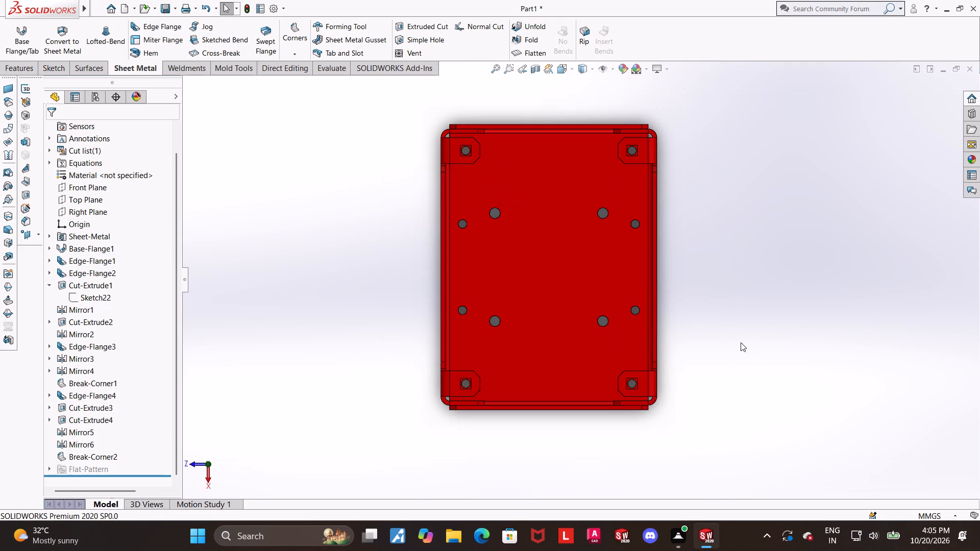
pyautogui.scroll(-2, 732, 368)
pyautogui.scroll(-4, 552, 390)
pyautogui.scroll(-3, 638, 355)
pyautogui.scroll(5, 572, 327)
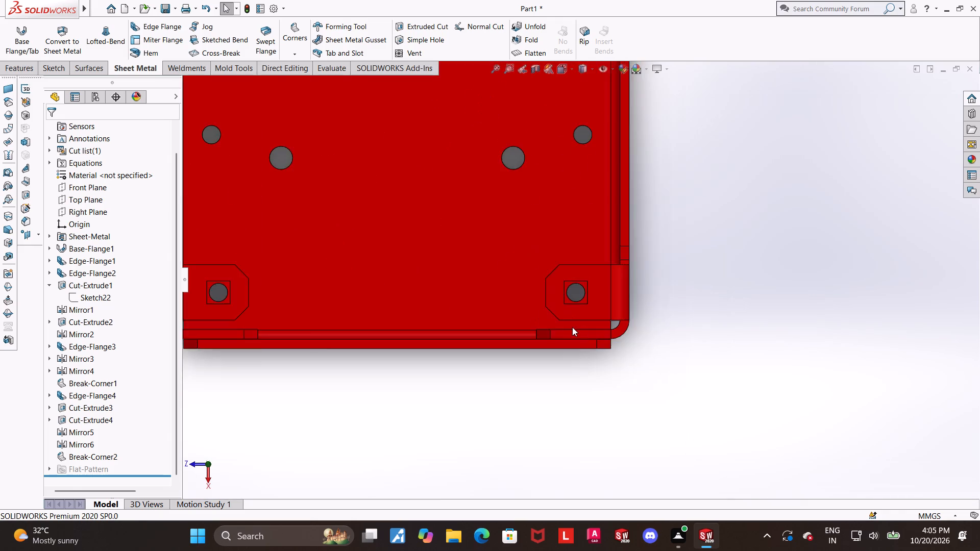
pyautogui.scroll(6, 590, 327)
pyautogui.scroll(-1, 566, 160)
pyautogui.click(565, 67)
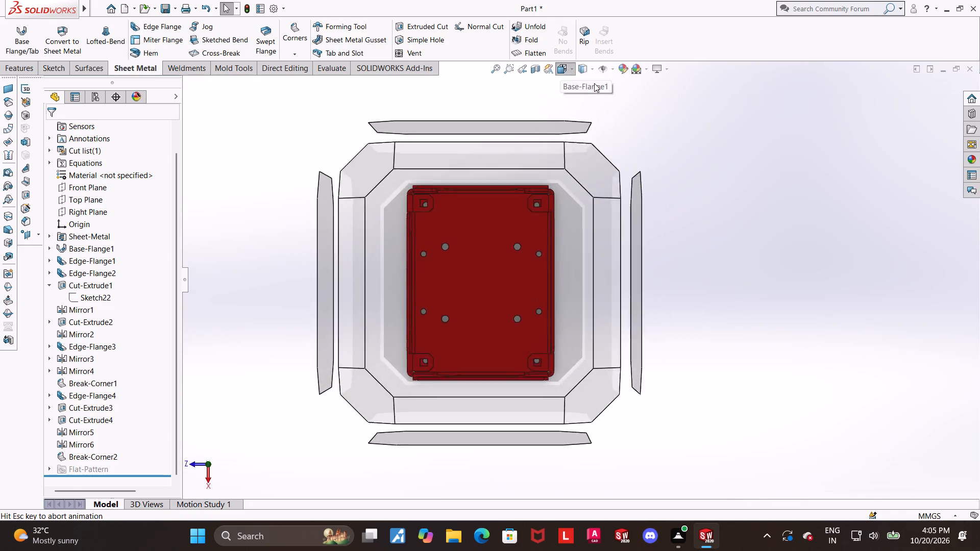
pyautogui.click(478, 336)
# Set the tray's display style to Hidden Lines Visible.
pyautogui.click(582, 68)
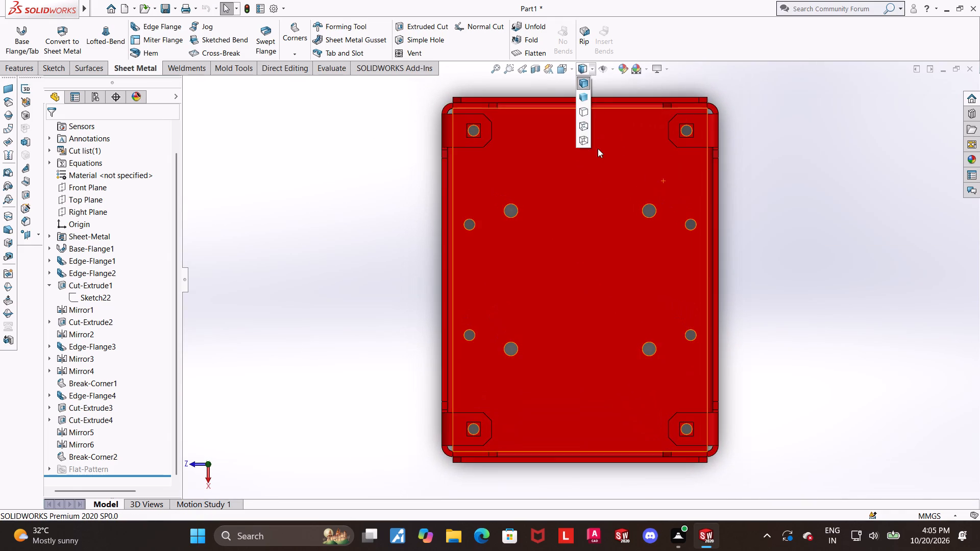
pyautogui.click(578, 124)
pyautogui.click(866, 307)
# Examine the line view of the tray from above, checking the wall outlines, corner flanges and base holes.
pyautogui.scroll(1, 794, 286)
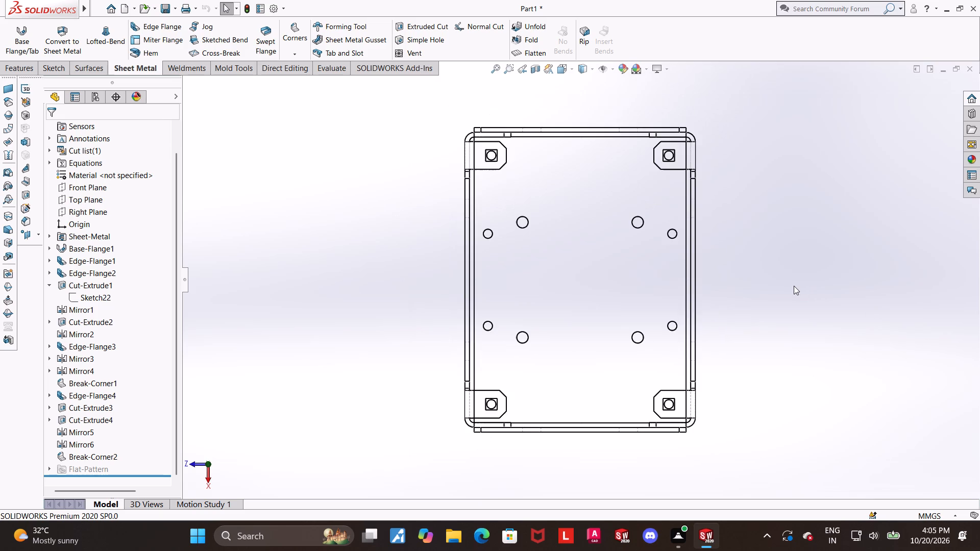
pyautogui.scroll(-1, 794, 286)
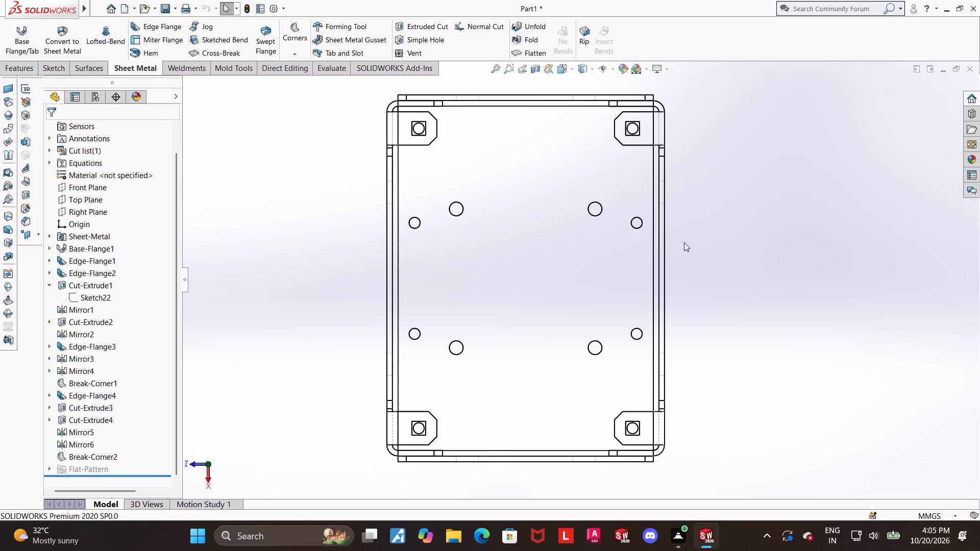
pyautogui.scroll(1, 684, 242)
pyautogui.scroll(-1, 677, 244)
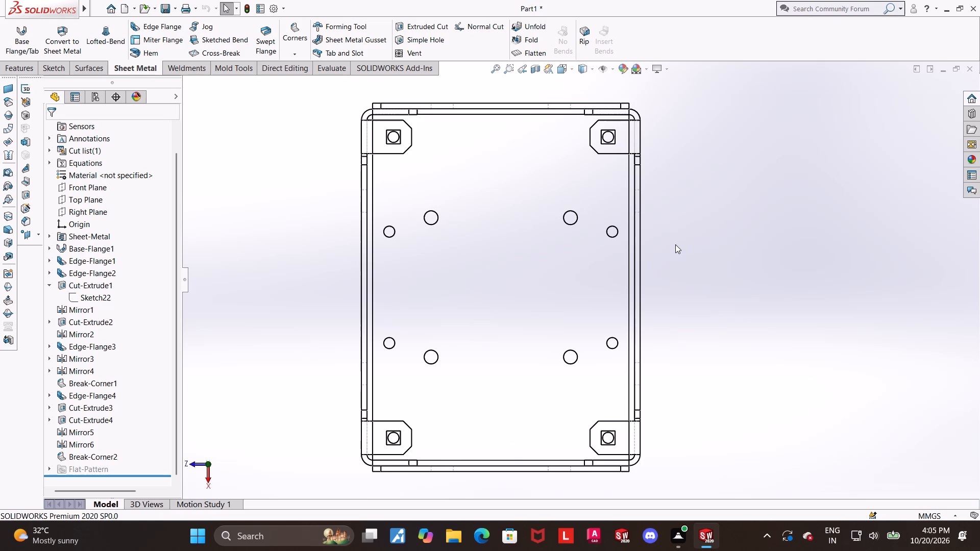
pyautogui.scroll(1, 675, 244)
pyautogui.scroll(-1, 675, 244)
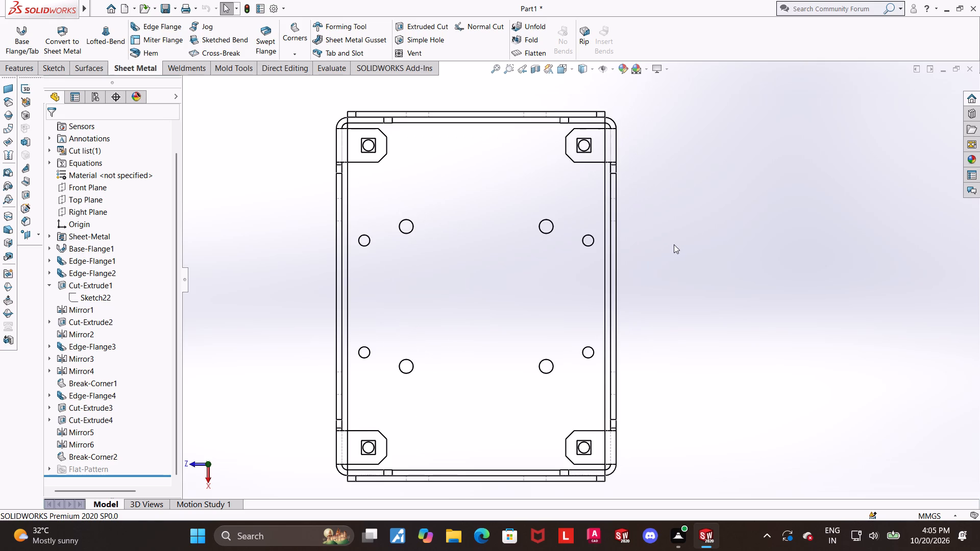
pyautogui.scroll(1, 668, 246)
pyautogui.scroll(-1, 634, 246)
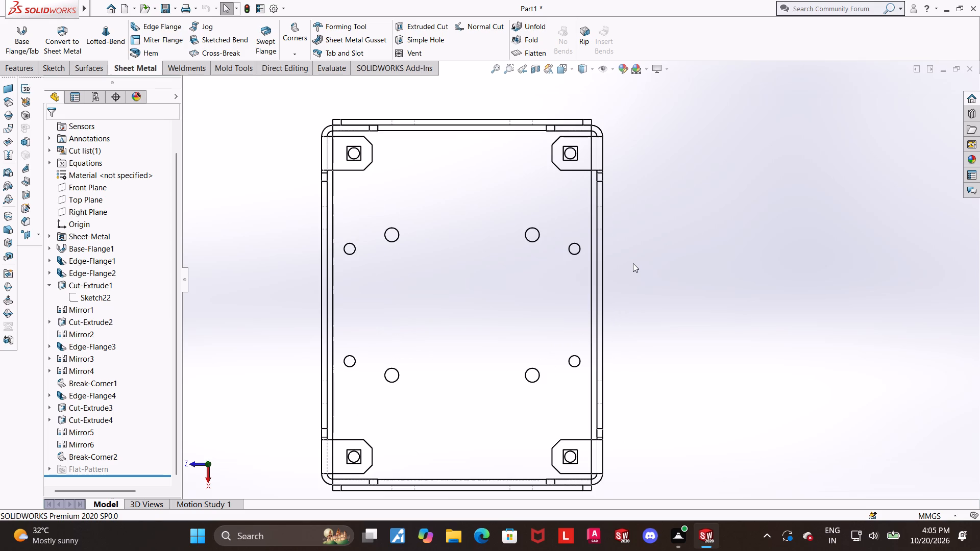
pyautogui.scroll(1, 633, 263)
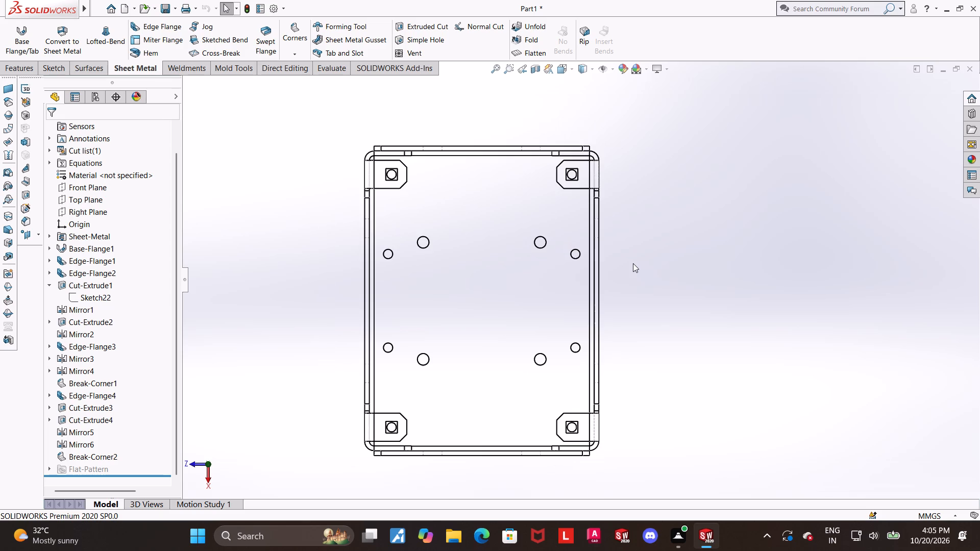
pyautogui.scroll(-1, 633, 263)
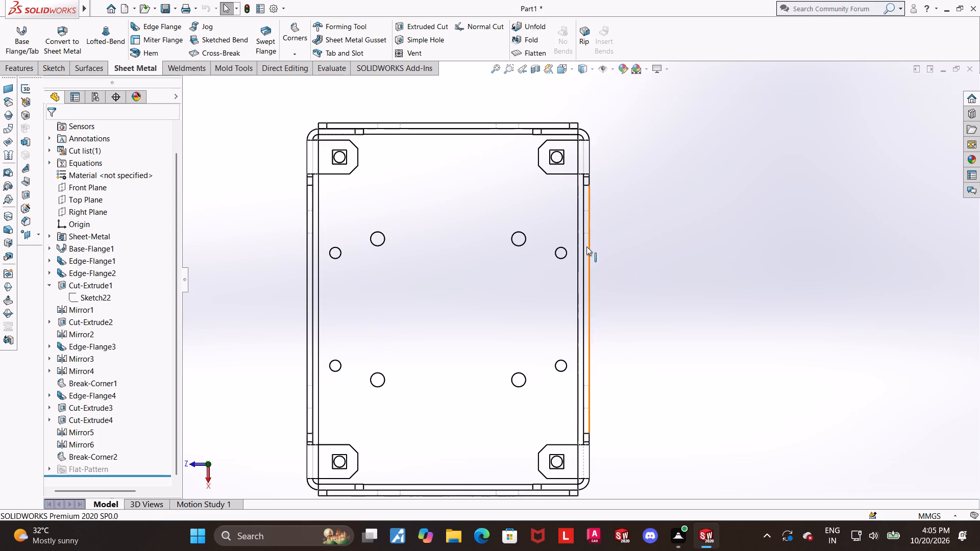
# Assign the 5052-H32 material from the Aluminium Alloys category to the tray.
pyautogui.rightClick(90, 171)
pyautogui.click(124, 180)
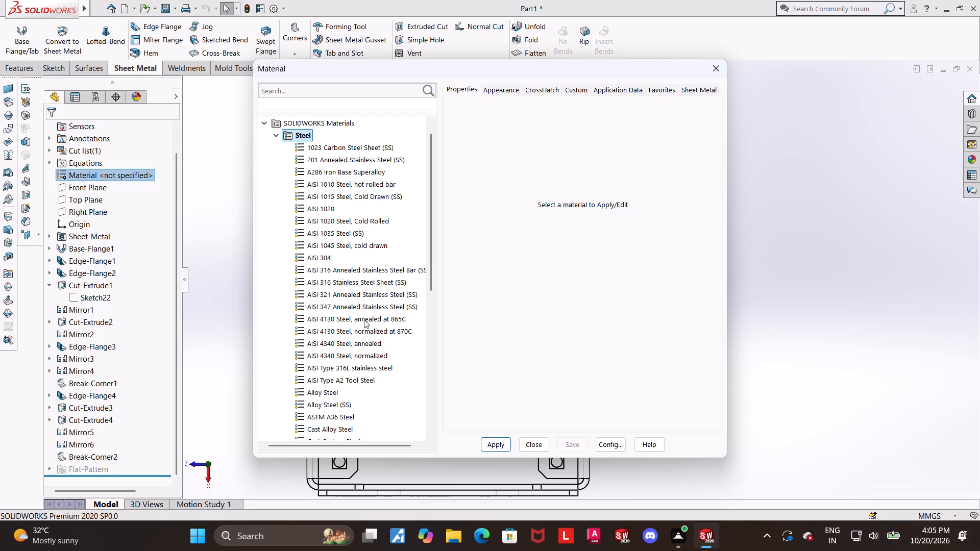
pyautogui.scroll(-3, 344, 267)
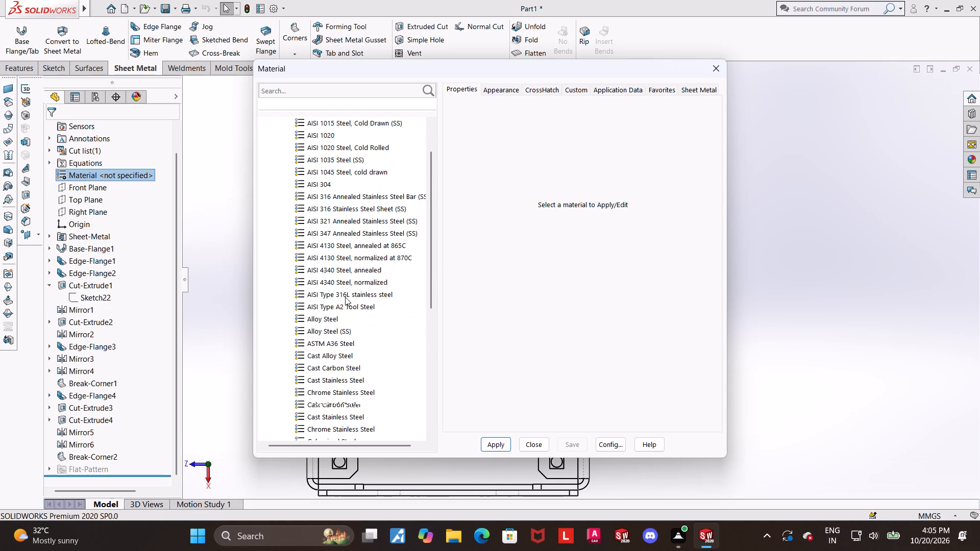
pyautogui.scroll(-1, 345, 297)
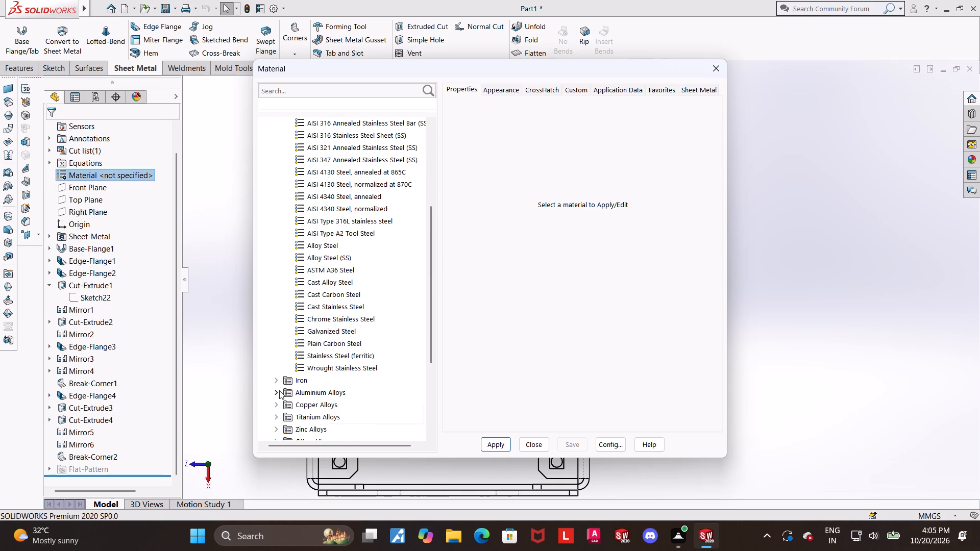
pyautogui.click(279, 390)
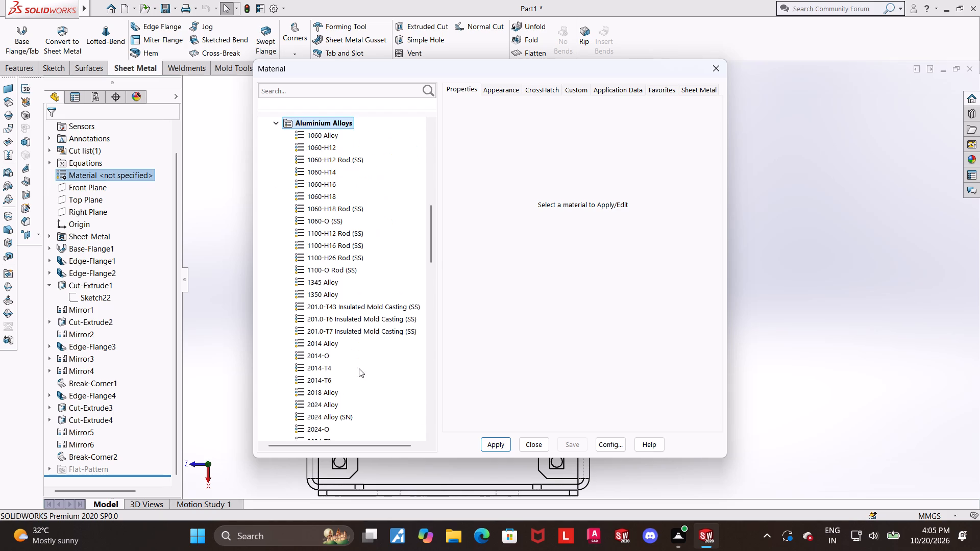
pyautogui.scroll(-1, 337, 368)
pyautogui.scroll(2, 407, 300)
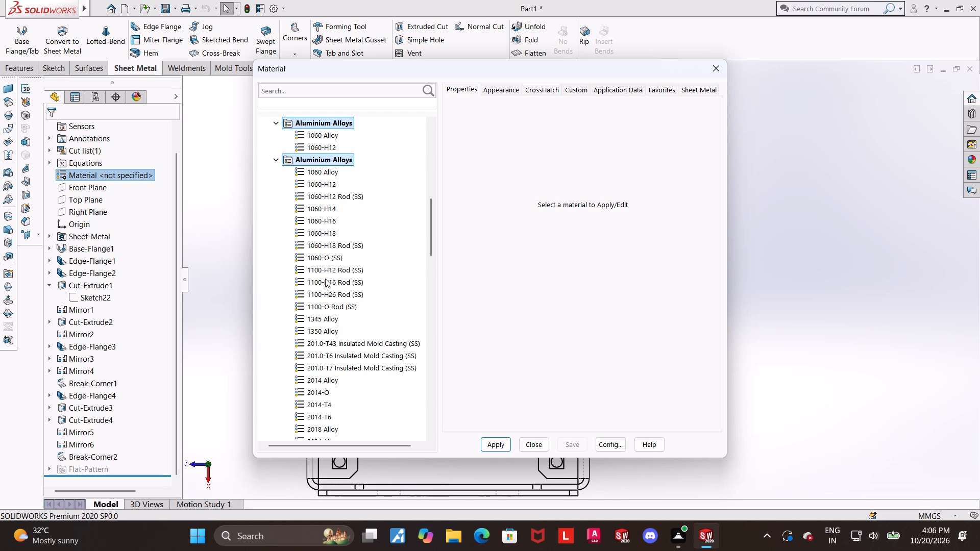
pyautogui.scroll(-1, 344, 324)
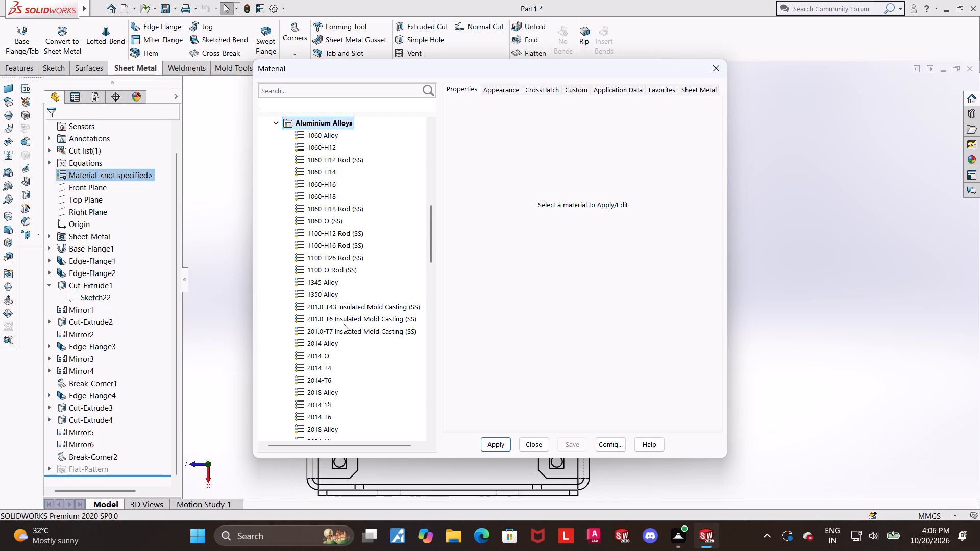
pyautogui.scroll(-8, 342, 324)
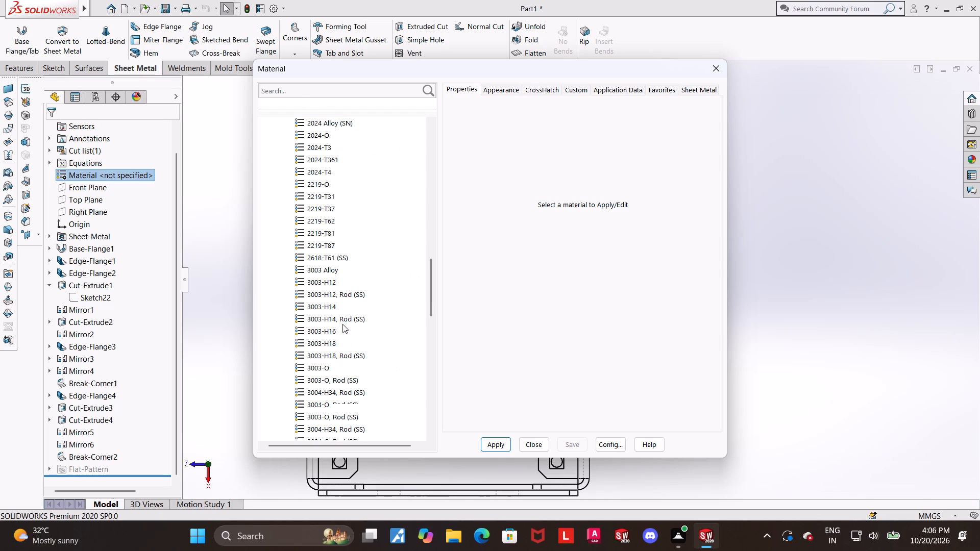
pyautogui.scroll(-2, 350, 384)
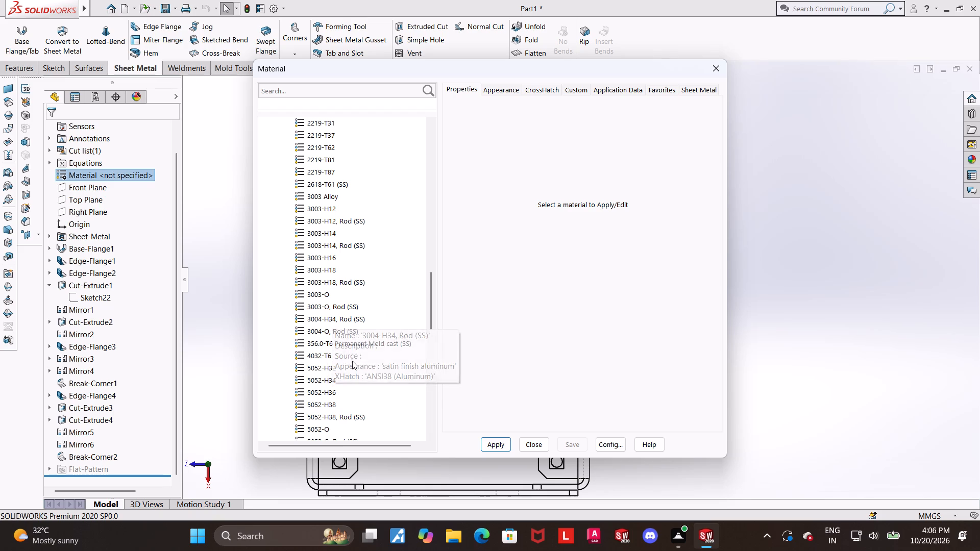
pyautogui.scroll(-4, 357, 349)
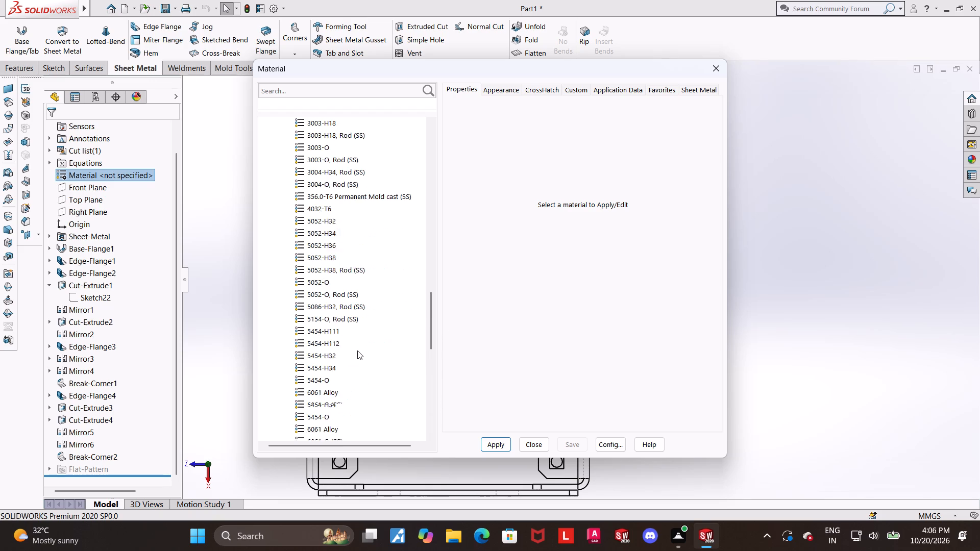
pyautogui.scroll(-2, 357, 350)
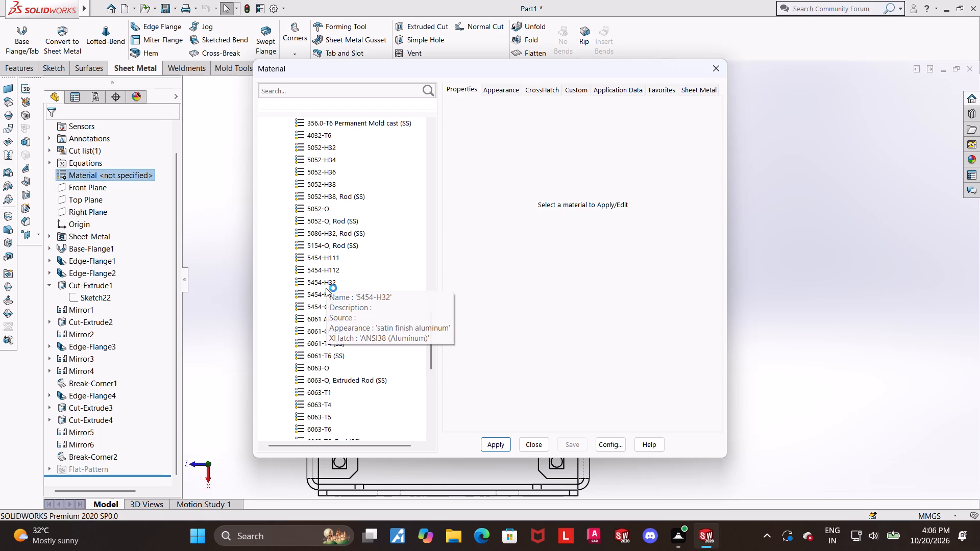
pyautogui.scroll(-2, 338, 298)
pyautogui.scroll(3, 341, 317)
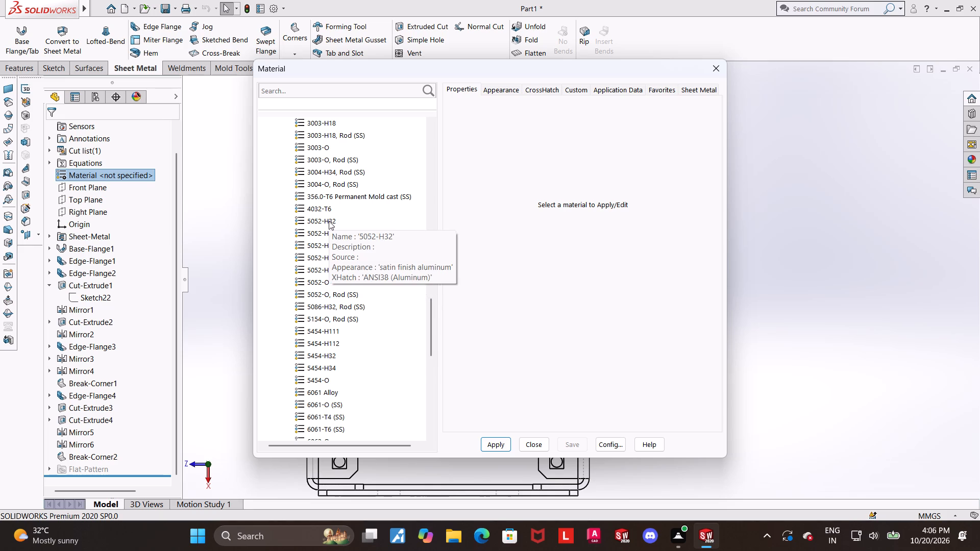
pyautogui.click(329, 221)
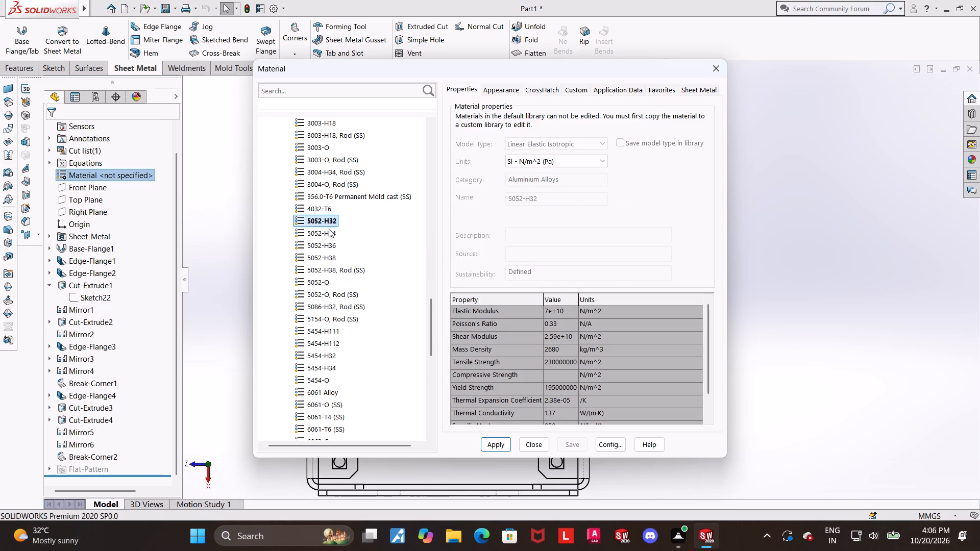
pyautogui.click(502, 443)
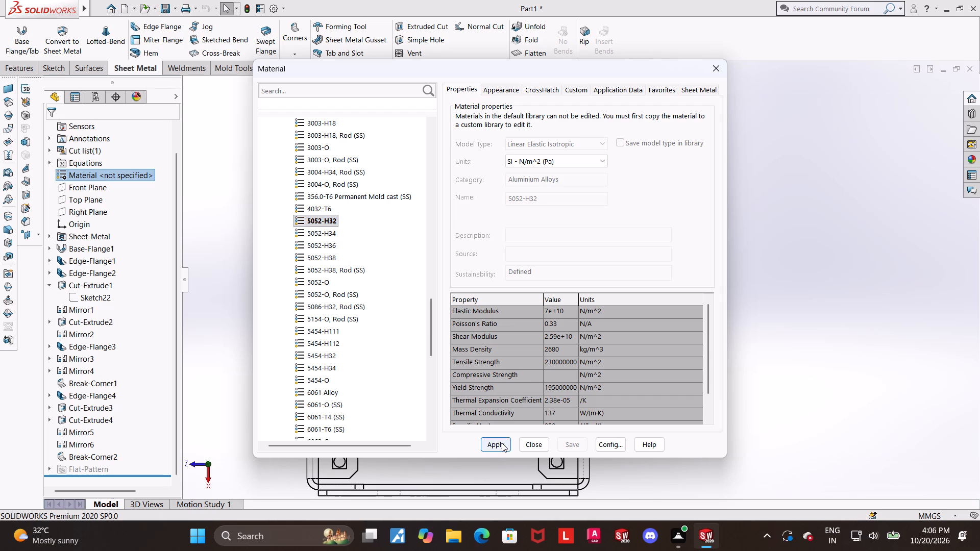
pyautogui.click(535, 442)
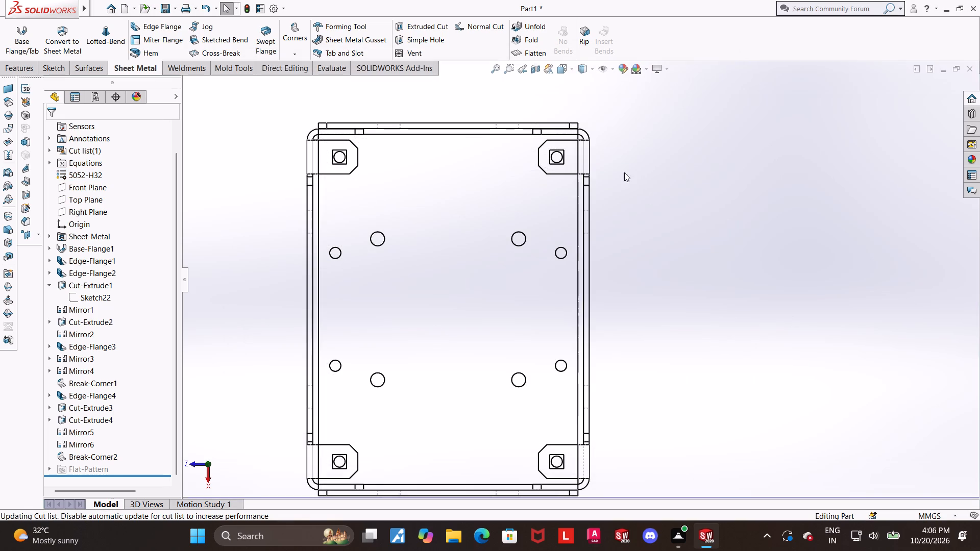
# Set the tray's display style to Shaded With Edges and orient it to an isometric view.
pyautogui.click(584, 76)
pyautogui.click(583, 71)
pyautogui.click(583, 85)
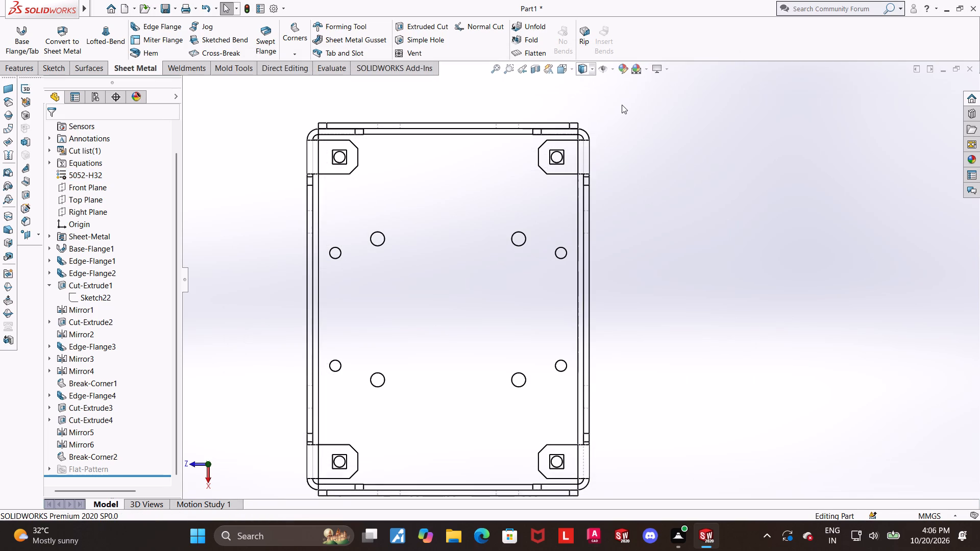
pyautogui.hotkey('ctrl', '7')
# Apply the polished aluminum appearance to the whole part and set its color to red.
pyautogui.scroll(4, 93, 161)
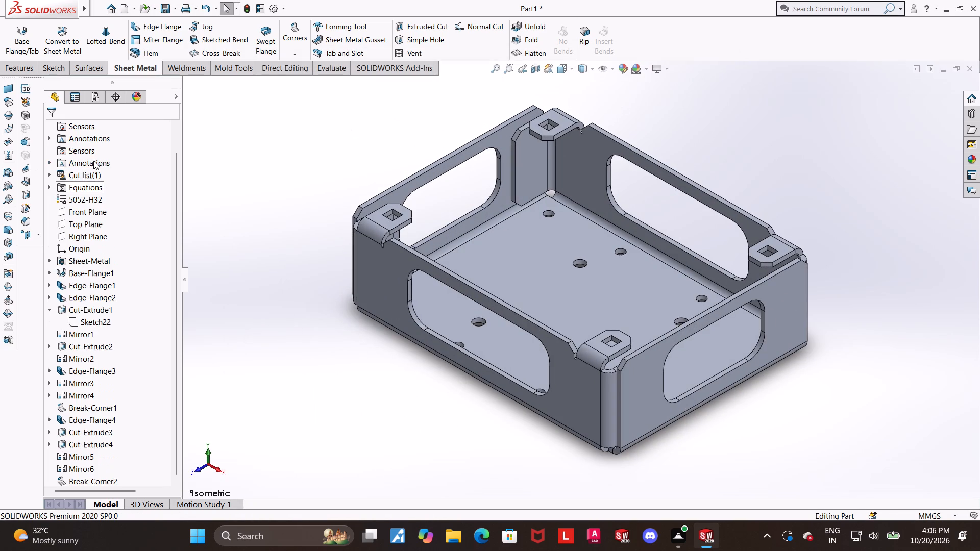
pyautogui.scroll(6, 93, 161)
pyautogui.rightClick(111, 121)
pyautogui.click(136, 106)
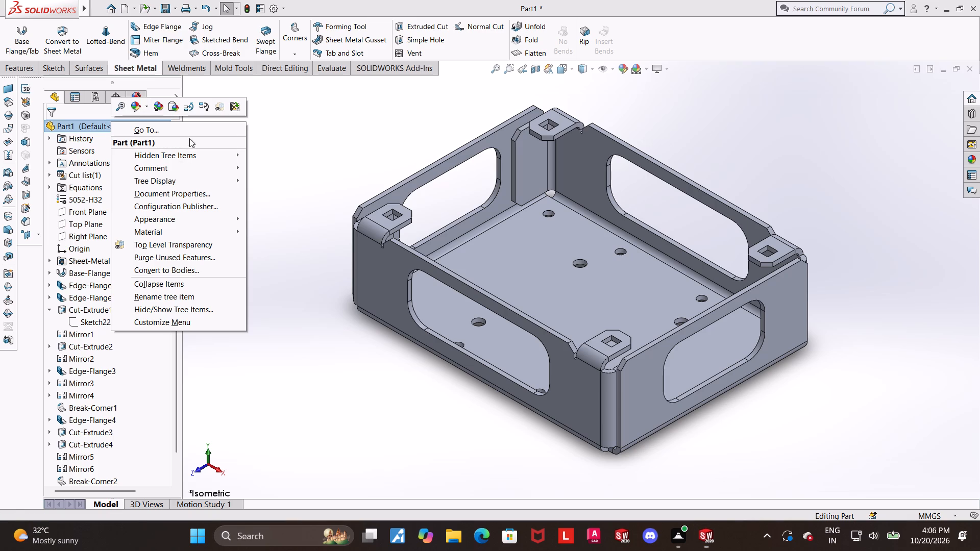
pyautogui.click(134, 111)
pyautogui.click(163, 127)
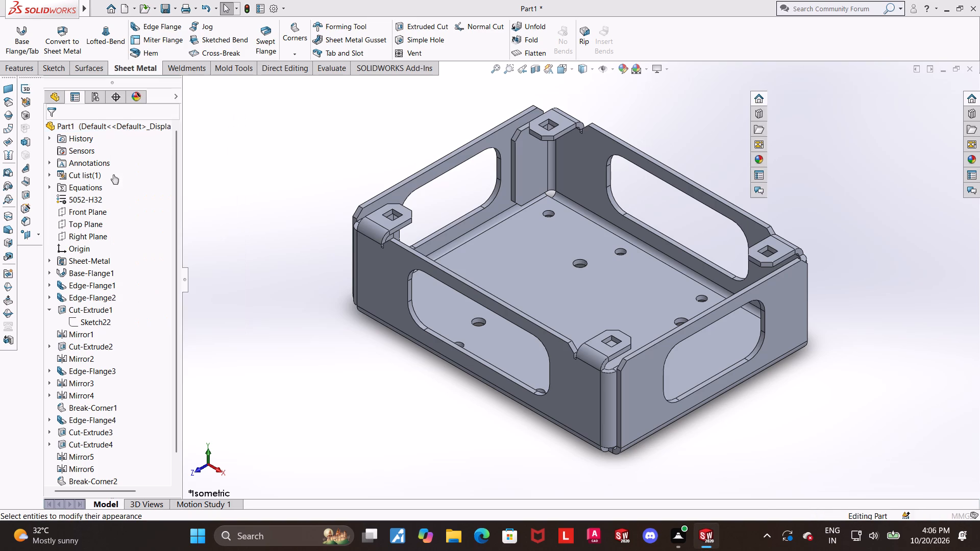
pyautogui.click(81, 399)
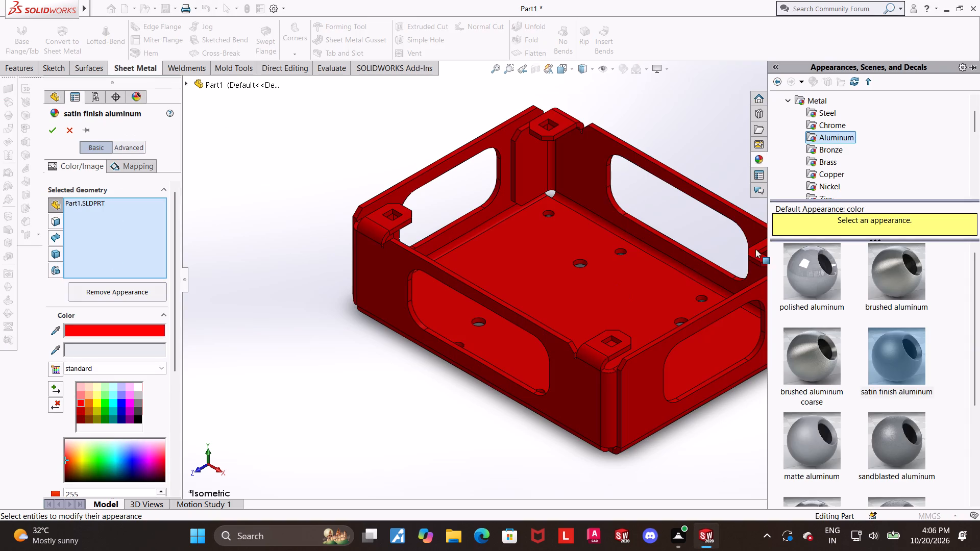
pyautogui.click(796, 268)
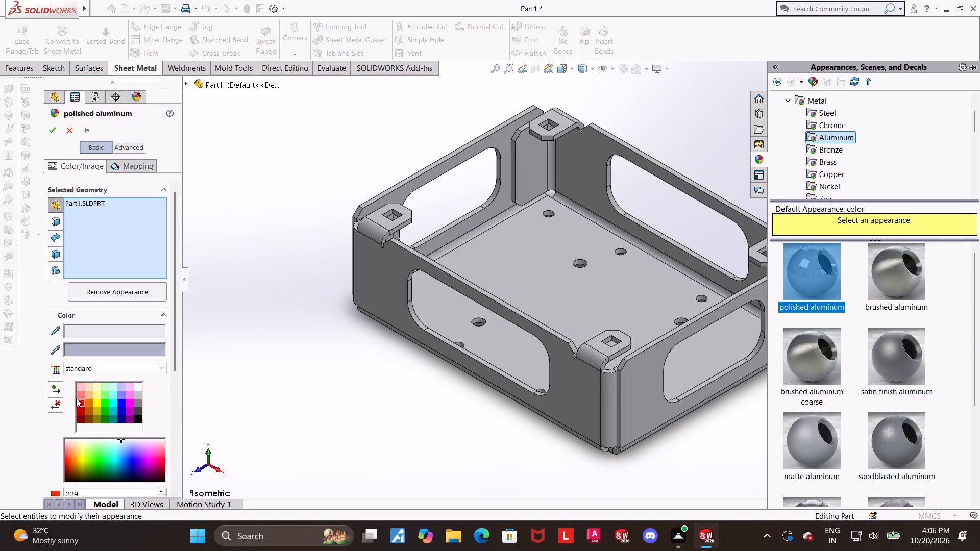
pyautogui.click(81, 403)
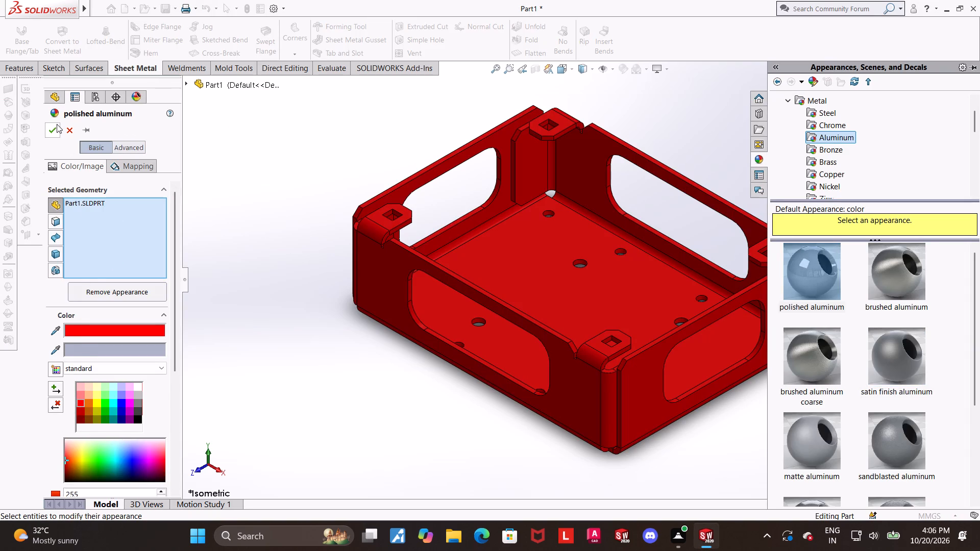
pyautogui.click(57, 124)
# Examine the red folded tray in the isometric view, checking the walls, cutouts and corner flanges.
pyautogui.click(424, 347)
pyautogui.scroll(4, 402, 368)
pyautogui.click(751, 324)
pyautogui.scroll(-3, 630, 236)
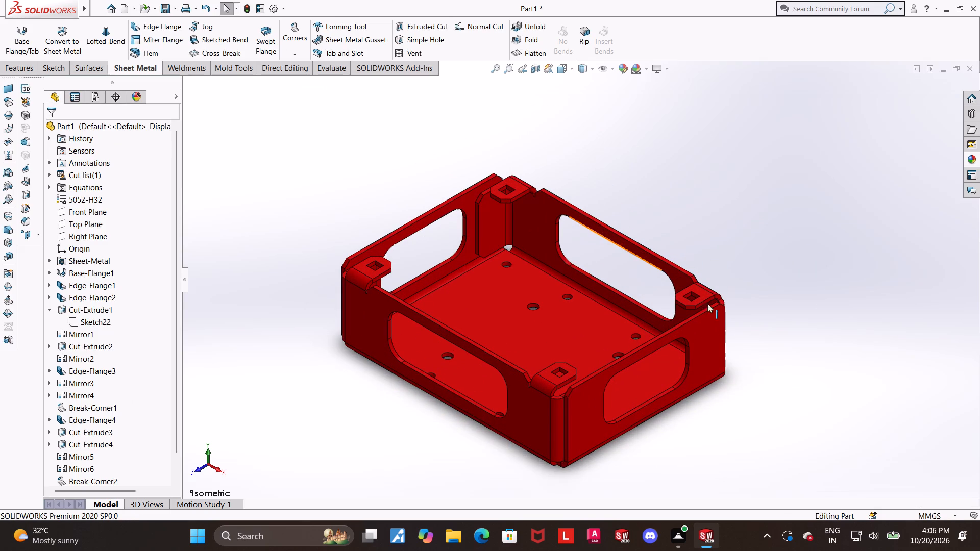
pyautogui.scroll(-1, 635, 395)
pyautogui.click(900, 399)
pyautogui.scroll(1, 698, 387)
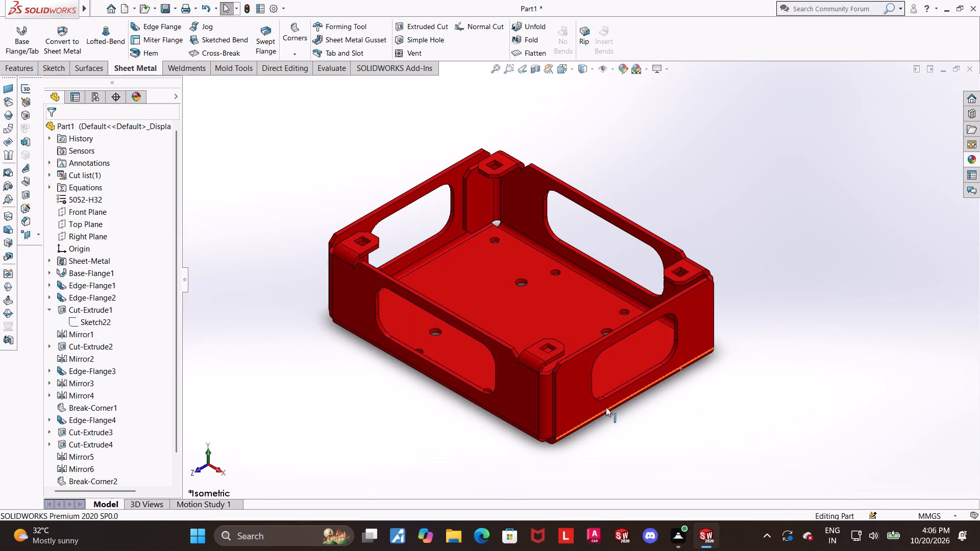
pyautogui.scroll(-1, 532, 399)
pyautogui.scroll(2, 663, 225)
pyautogui.scroll(-2, 659, 219)
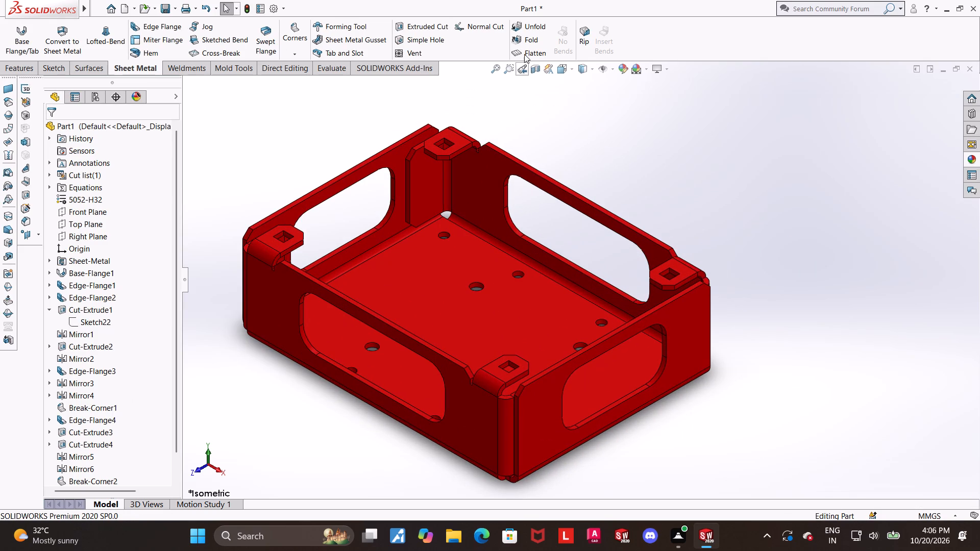
# Flatten the tray and show its flat pattern in an isometric view.
pyautogui.click(524, 53)
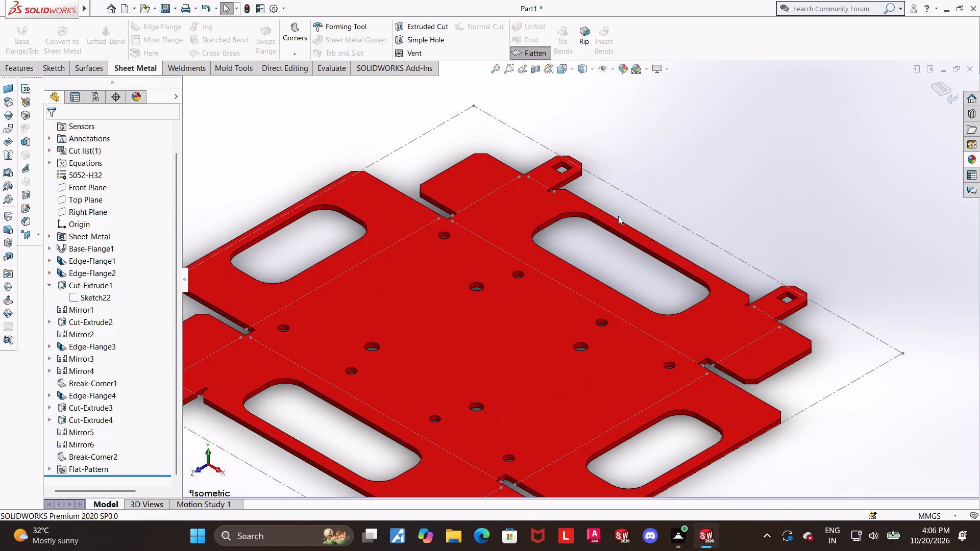
pyautogui.hotkey('ctrl', '7')
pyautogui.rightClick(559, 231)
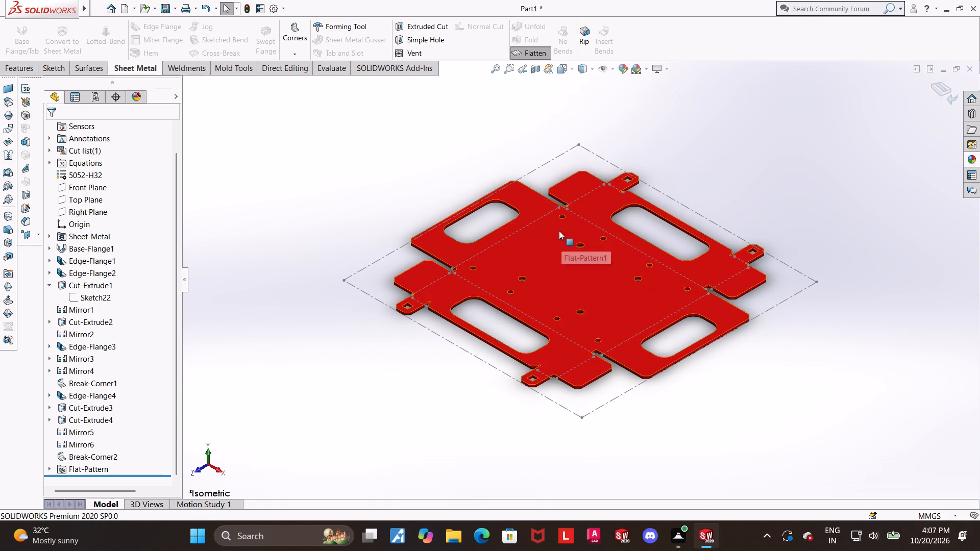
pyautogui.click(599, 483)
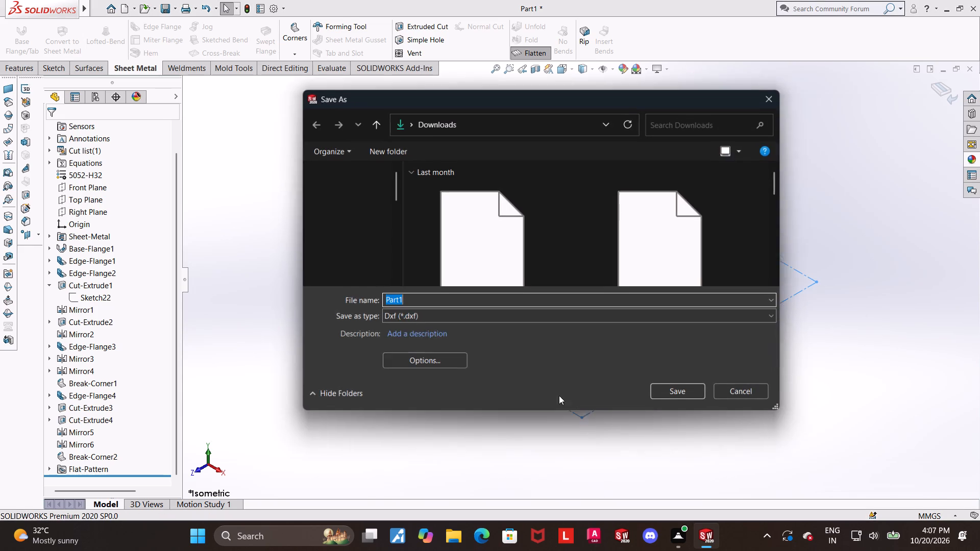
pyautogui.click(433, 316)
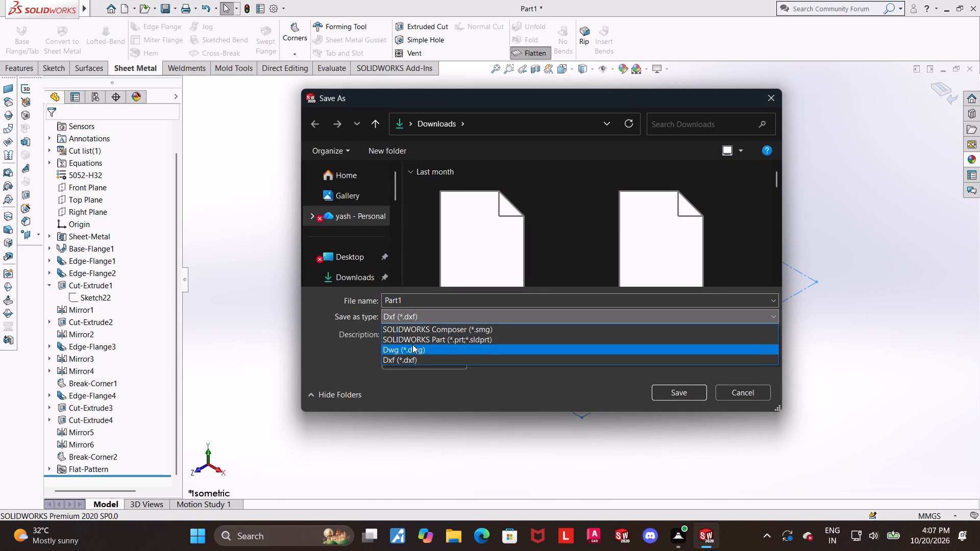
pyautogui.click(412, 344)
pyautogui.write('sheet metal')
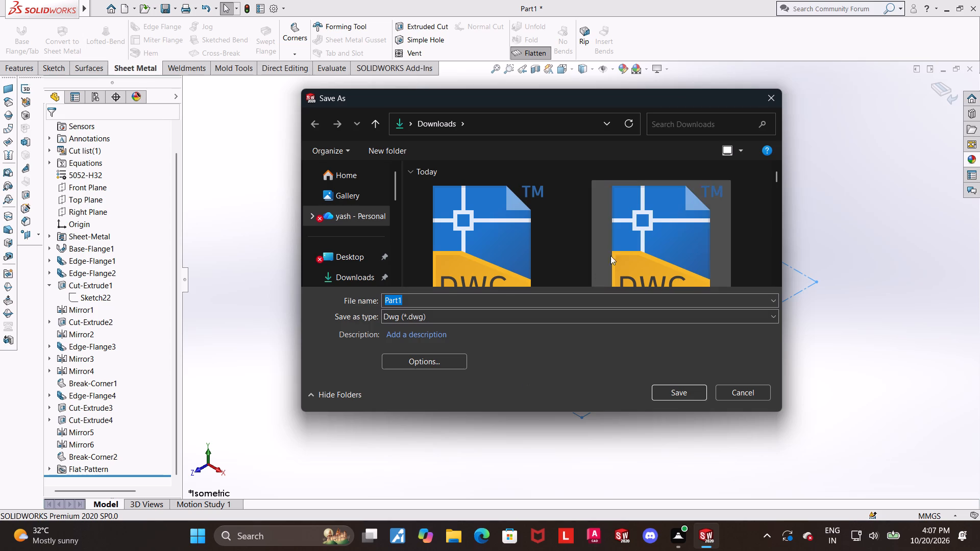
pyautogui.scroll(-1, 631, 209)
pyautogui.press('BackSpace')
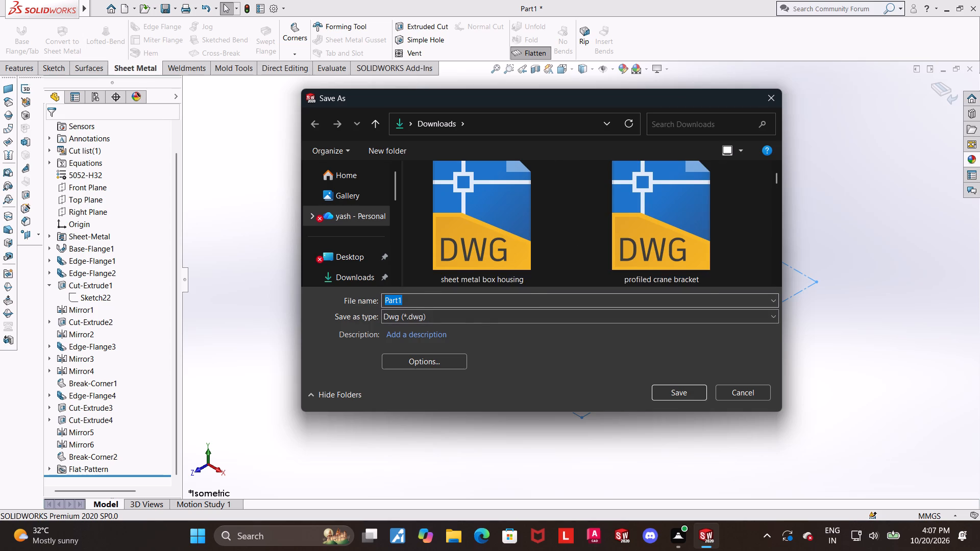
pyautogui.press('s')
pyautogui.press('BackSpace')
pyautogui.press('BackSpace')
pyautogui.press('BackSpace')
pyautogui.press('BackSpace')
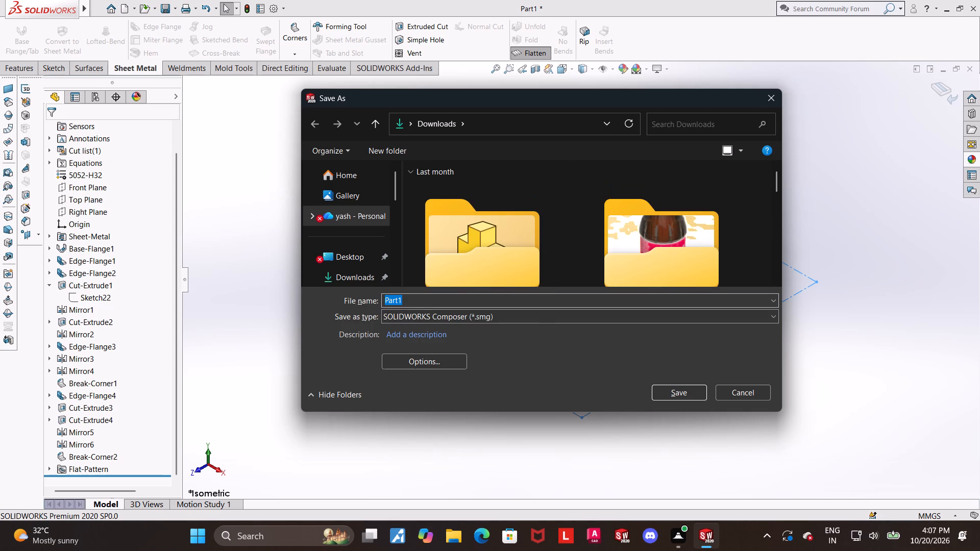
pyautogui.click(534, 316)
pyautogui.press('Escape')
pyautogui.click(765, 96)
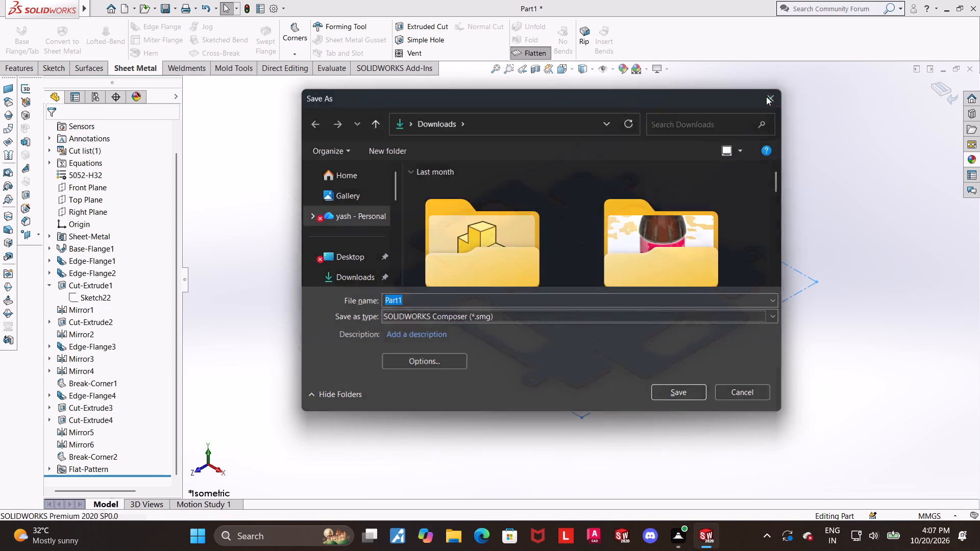
# Start exporting the flat pattern in Dwg format as "sheet metal box housing" in Downloads, replacing the existing file.
pyautogui.rightClick(482, 272)
pyautogui.click(521, 511)
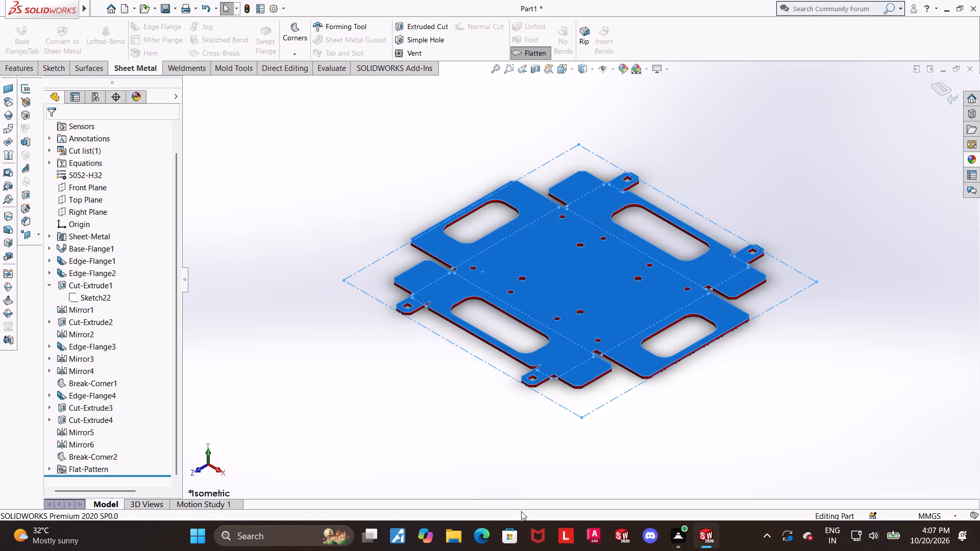
pyautogui.scroll(-2, 505, 247)
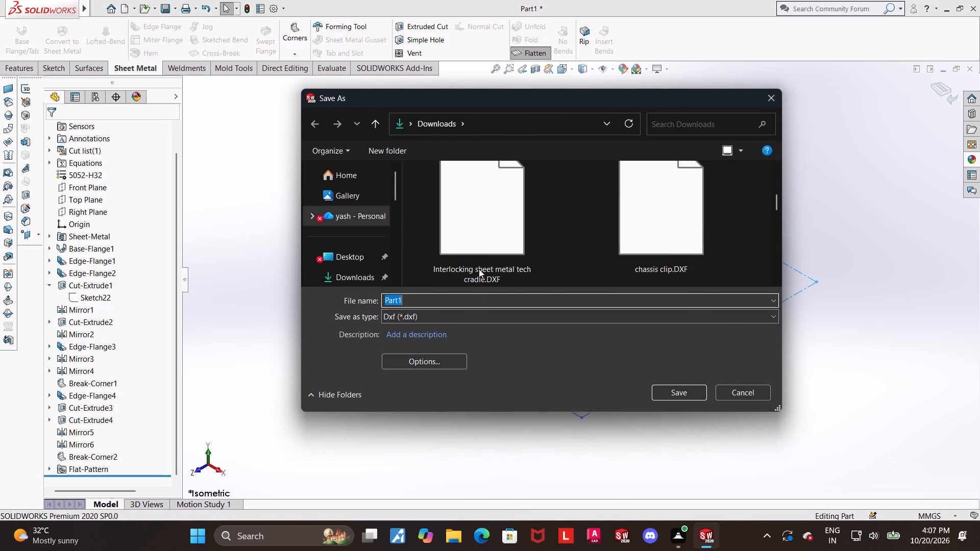
pyautogui.scroll(-1, 486, 243)
pyautogui.scroll(9, 487, 243)
pyautogui.click(450, 314)
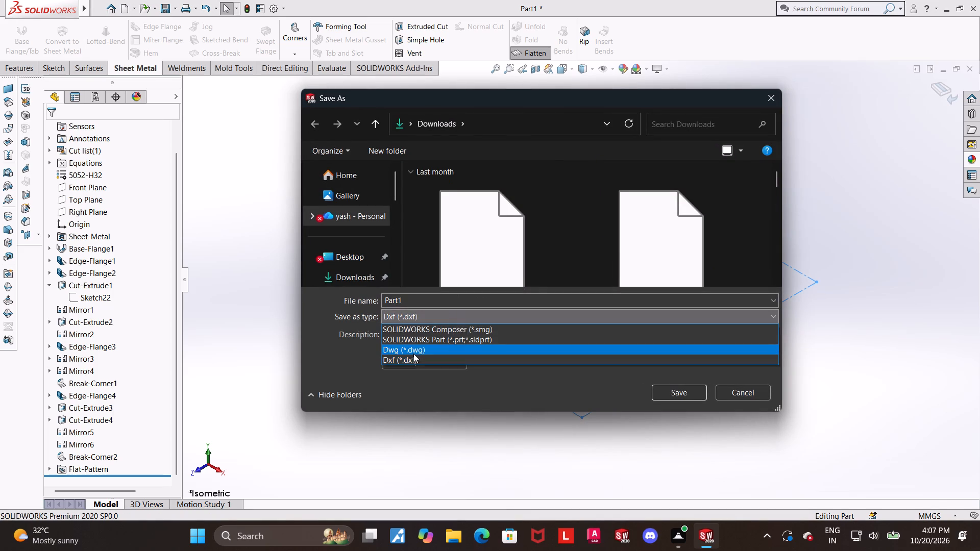
pyautogui.click(413, 354)
pyautogui.scroll(-1, 516, 265)
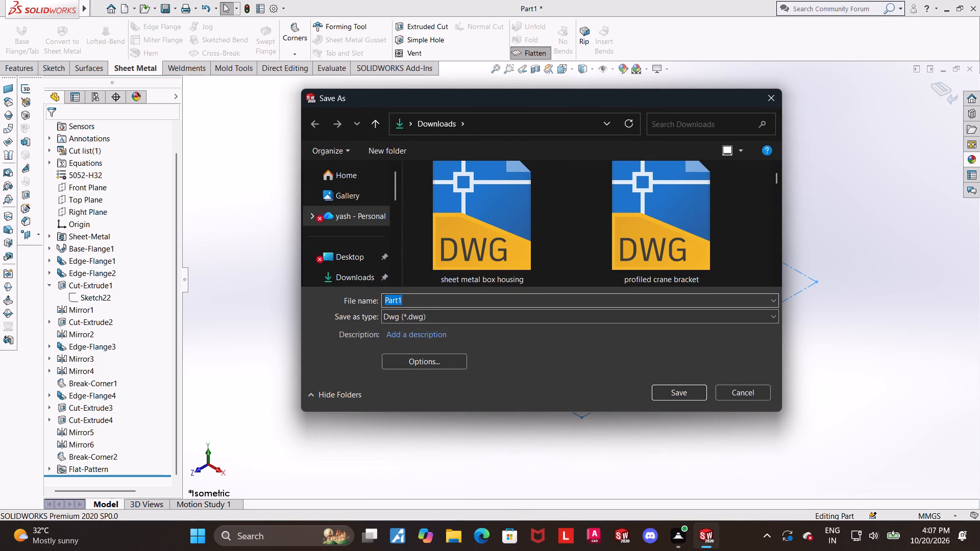
pyautogui.click(485, 304)
pyautogui.press('BackSpace')
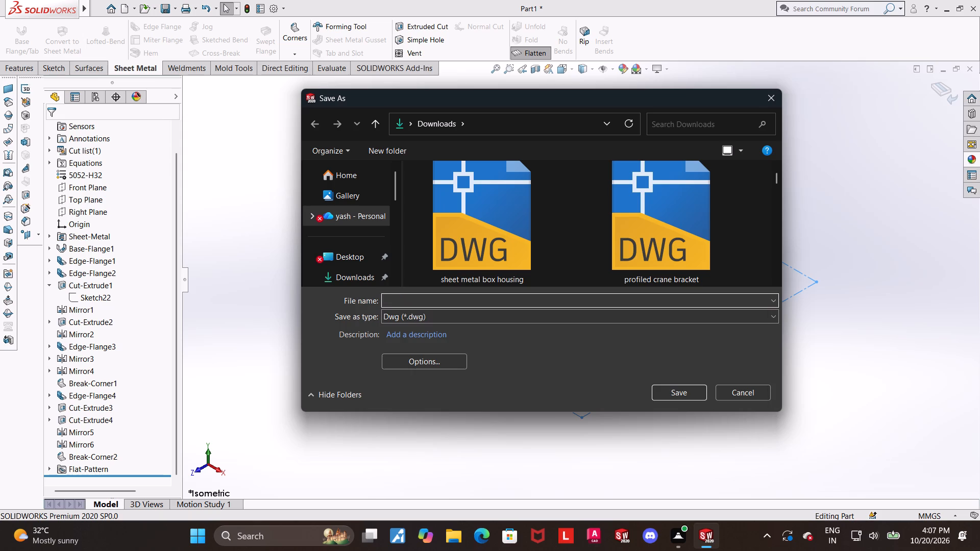
pyautogui.write('sheet metal box housing')
pyautogui.press('Return')
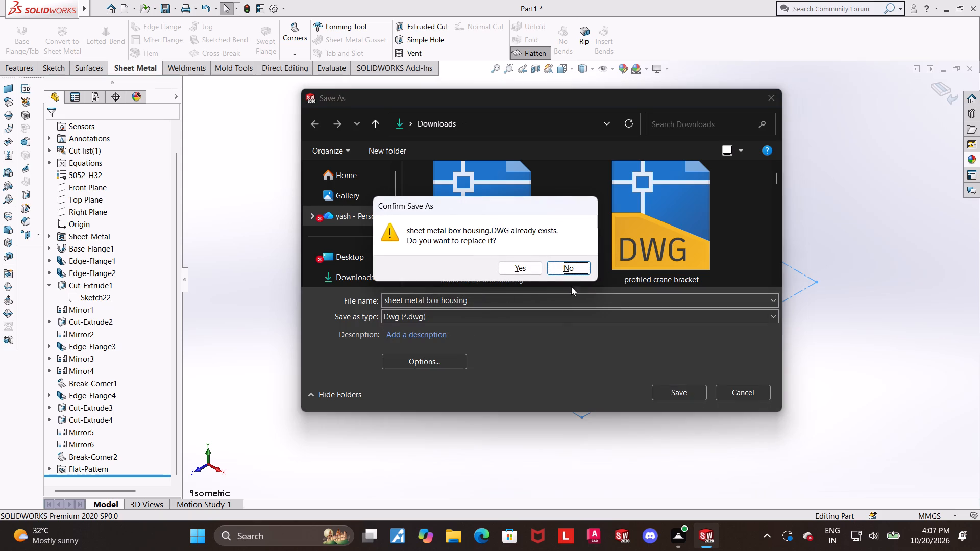
pyautogui.click(533, 269)
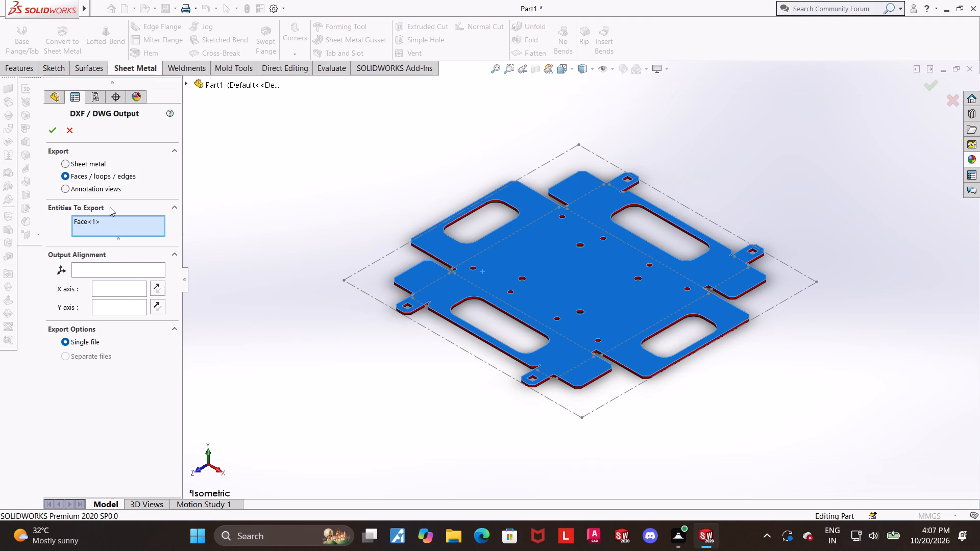
# Export as sheet metal with geometry, hidden edges, bend lines, sketches and bounding box, and save the cleaned-up DWG.
pyautogui.click(66, 164)
pyautogui.click(70, 234)
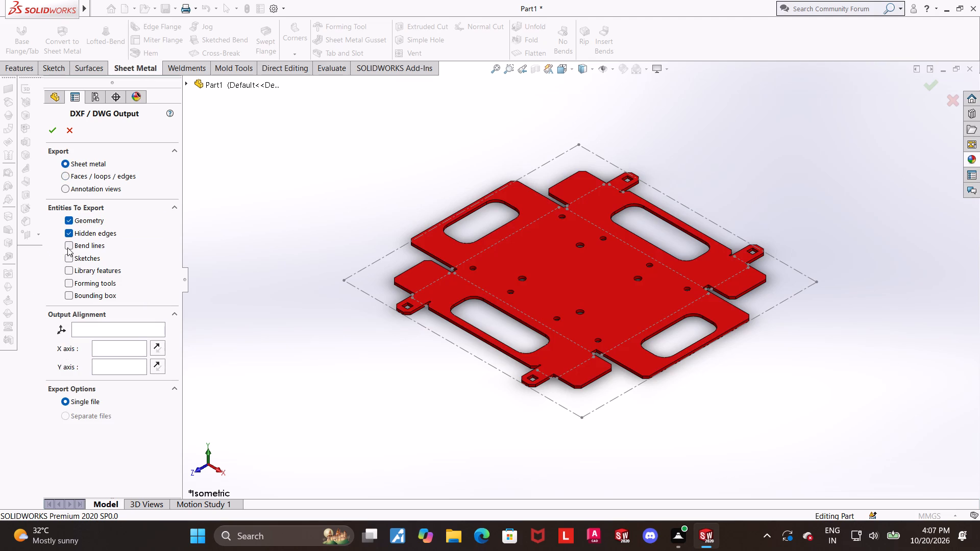
pyautogui.click(67, 247)
pyautogui.click(70, 256)
pyautogui.click(70, 292)
pyautogui.click(46, 128)
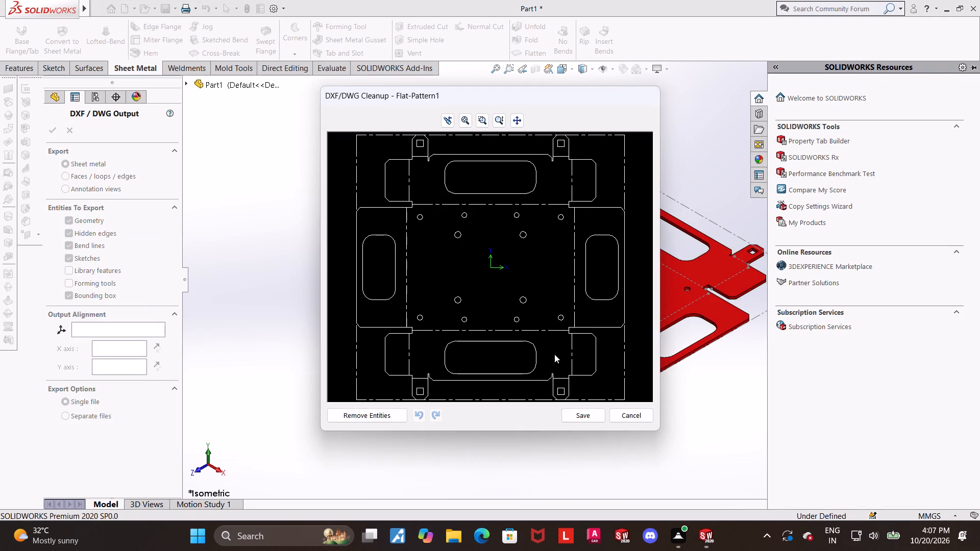
pyautogui.click(589, 423)
pyautogui.click(588, 420)
pyautogui.click(572, 457)
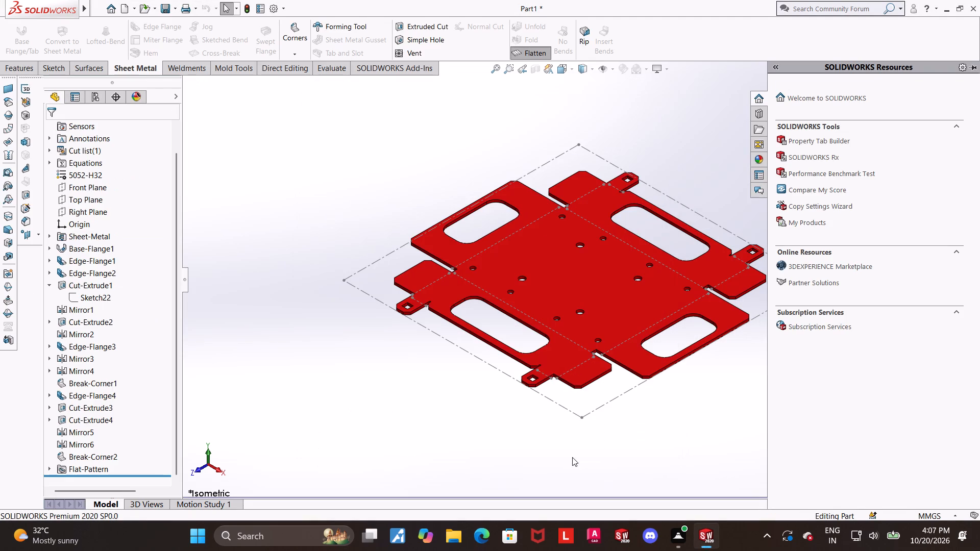
# Save a straight-on top view of the flat pattern as a PDF named "sheet metal box housing flat".
pyautogui.hotkey('ctrl', '7')
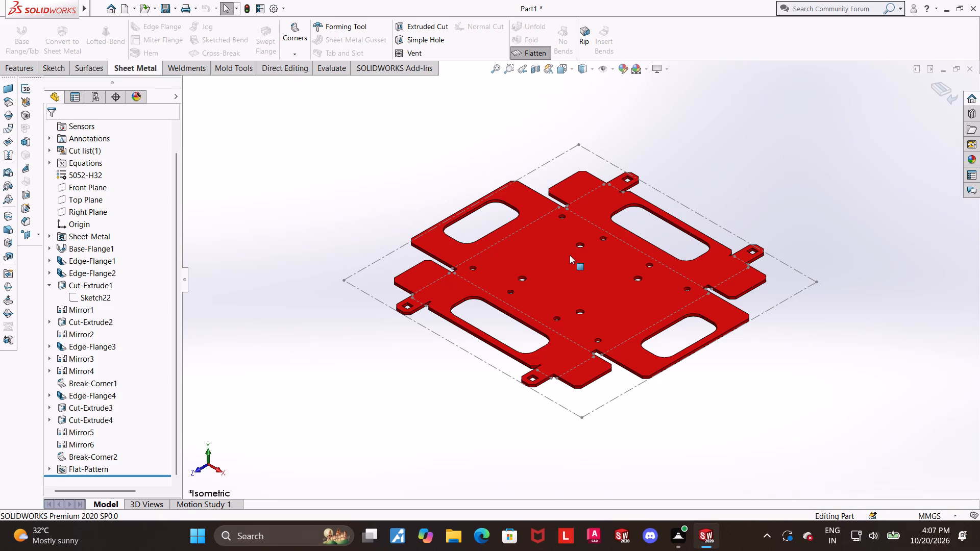
pyautogui.click(558, 70)
pyautogui.click(450, 258)
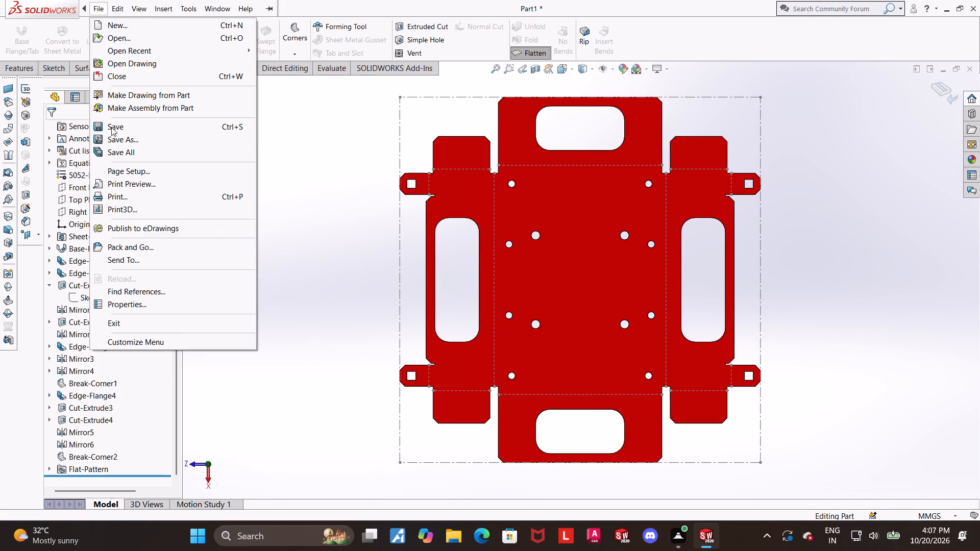
pyautogui.click(126, 139)
pyautogui.click(413, 285)
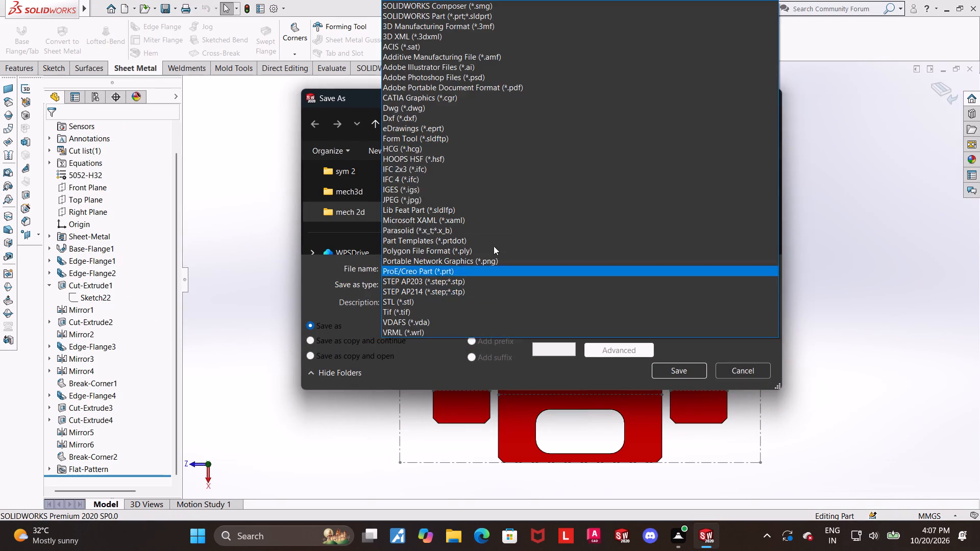
pyautogui.click(517, 85)
pyautogui.press('BackSpace')
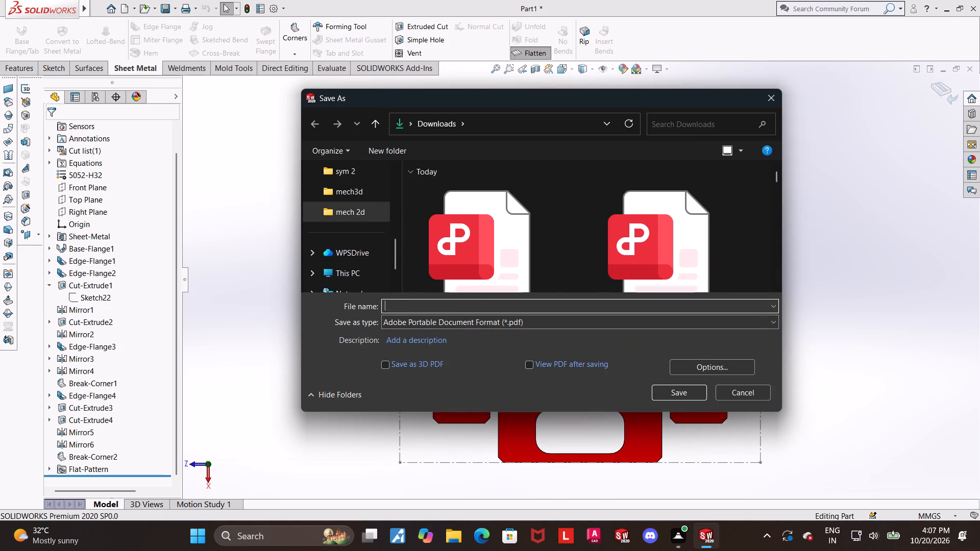
pyautogui.write('sheet metal box housing')
pyautogui.press('space')
pyautogui.write('flat')
pyautogui.press('Return')
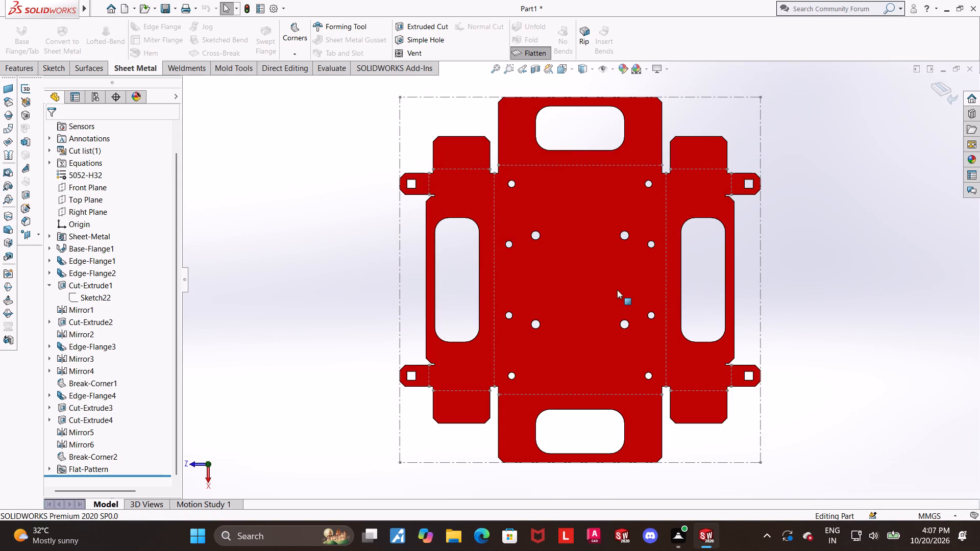
# Return the tray to its folded state and show it in an isometric view.
pyautogui.click(539, 52)
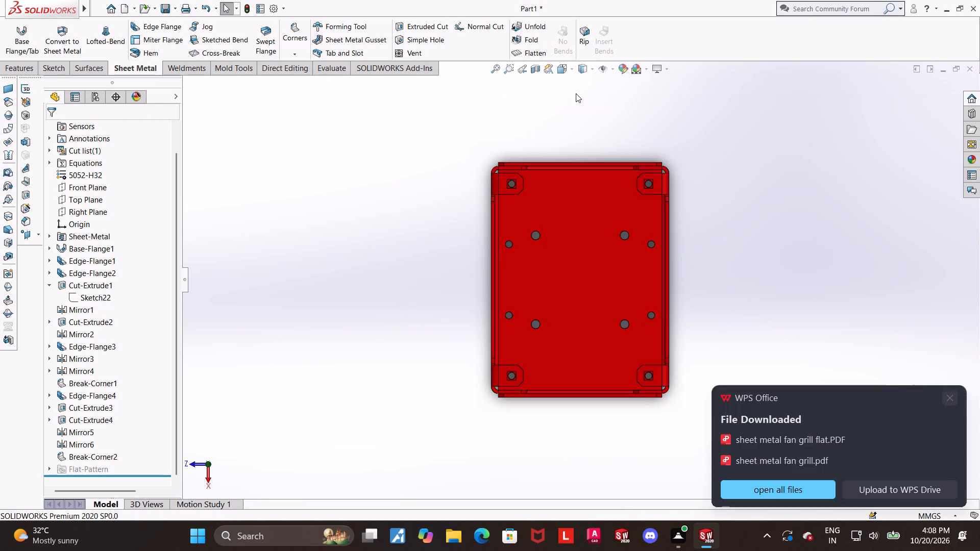
pyautogui.hotkey('ctrl', '7')
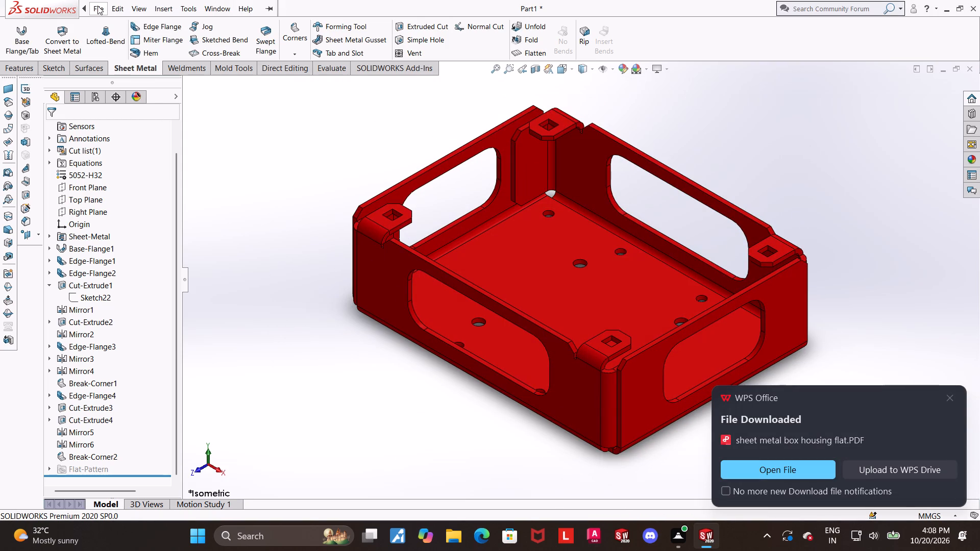
# Save the folded tray as a SOLIDWORKS part named "sheet metal box housing" in Downloads.
pyautogui.click(121, 134)
pyautogui.write('sheet metal box')
pyautogui.press('BackSpace')
pyautogui.write('x housing')
pyautogui.press('space')
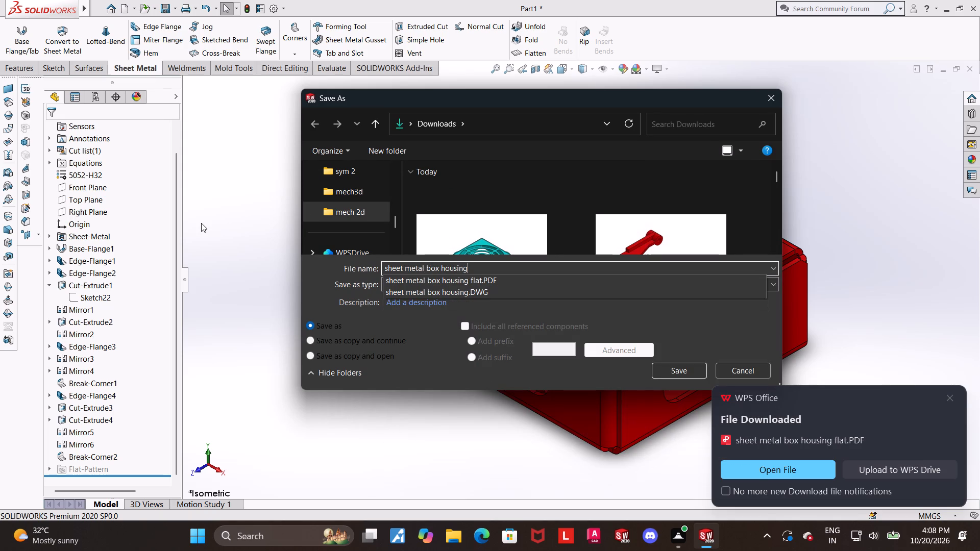
pyautogui.press('Return')
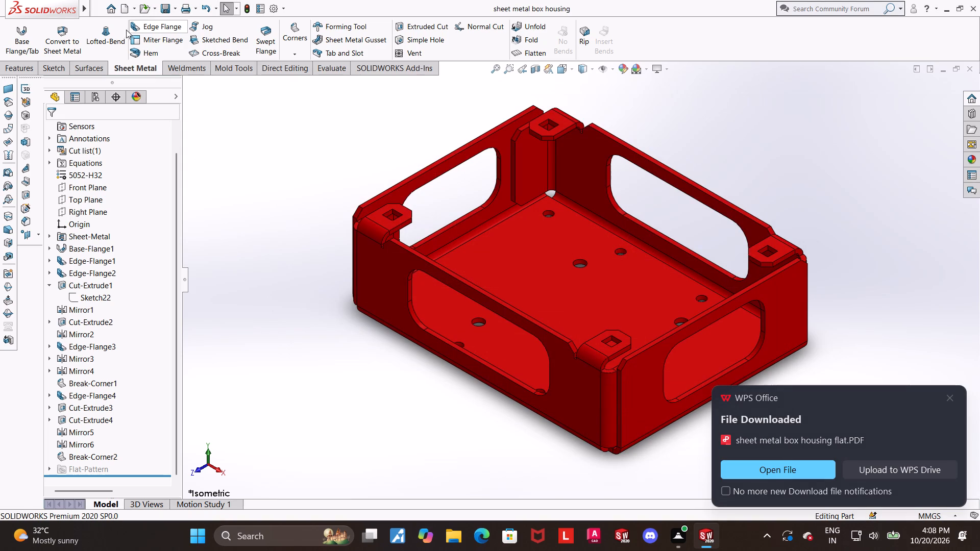
# Save the folded tray's isometric view as a PDF named "sheet metal box housing".
pyautogui.click(124, 136)
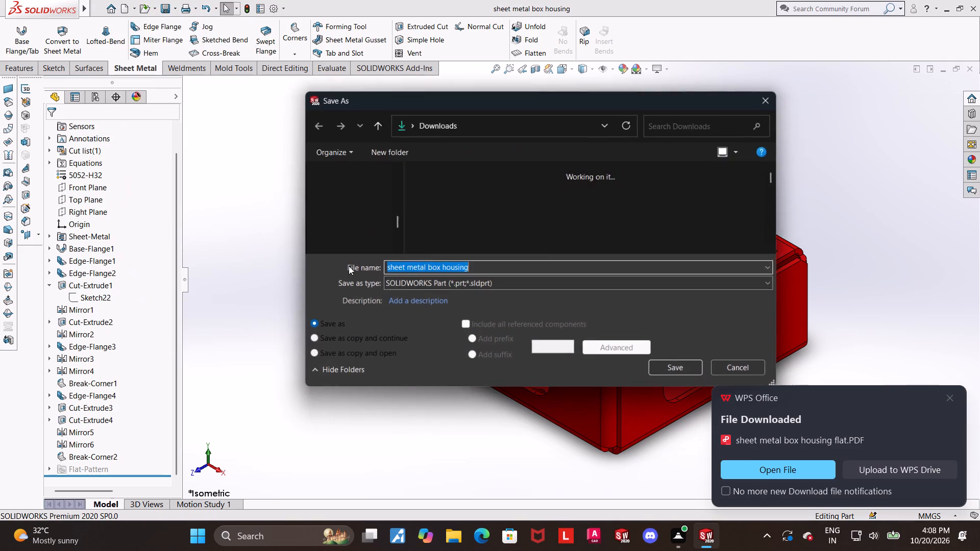
pyautogui.click(419, 282)
pyautogui.click(480, 76)
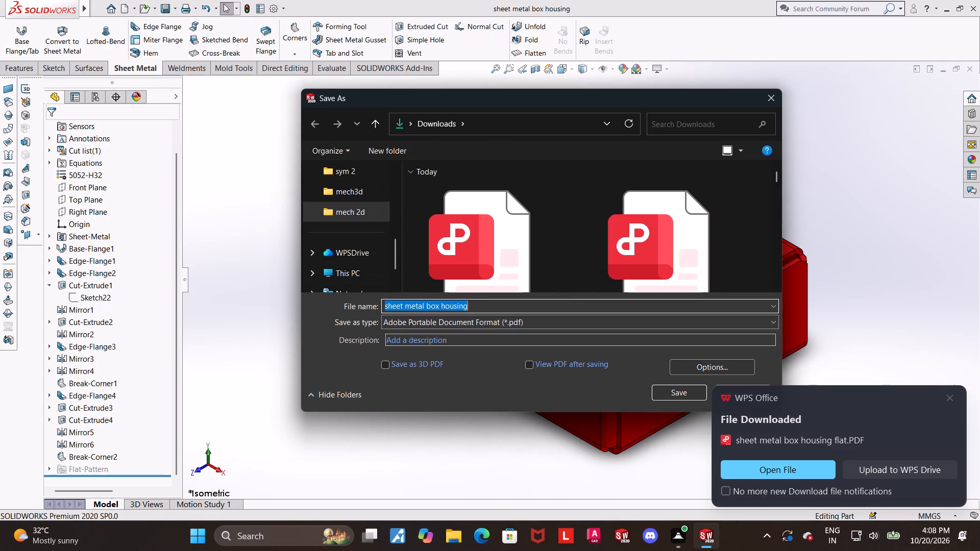
pyautogui.click(666, 385)
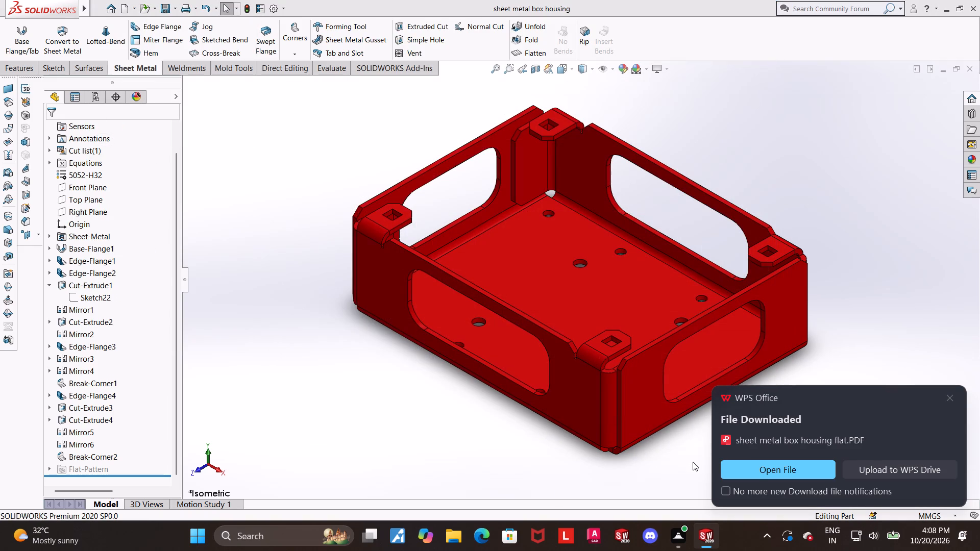